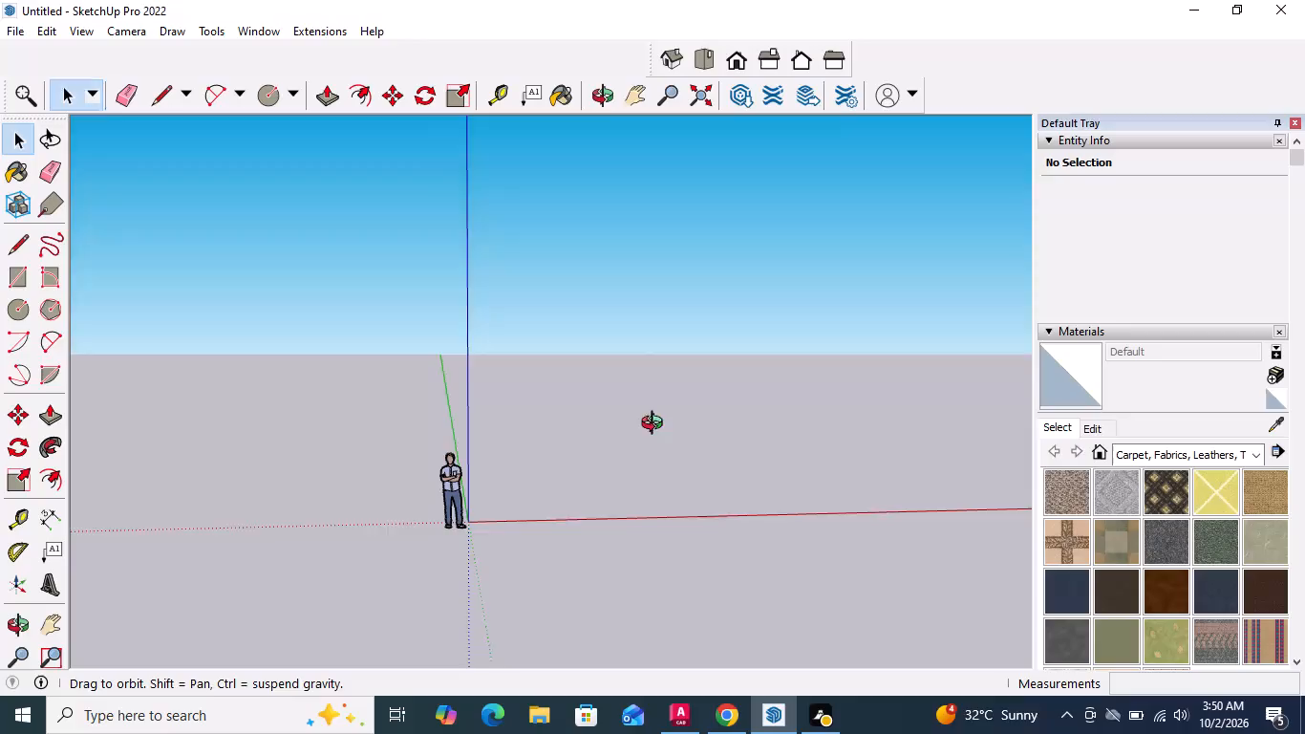
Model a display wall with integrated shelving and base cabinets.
Draw an upright rectangle about 44' by 25' beyond the red axis, beside the standing figure.
{"action": "scroll", "coordinate": [733, 367], "scroll_direction": "up", "scroll_amount": 12}
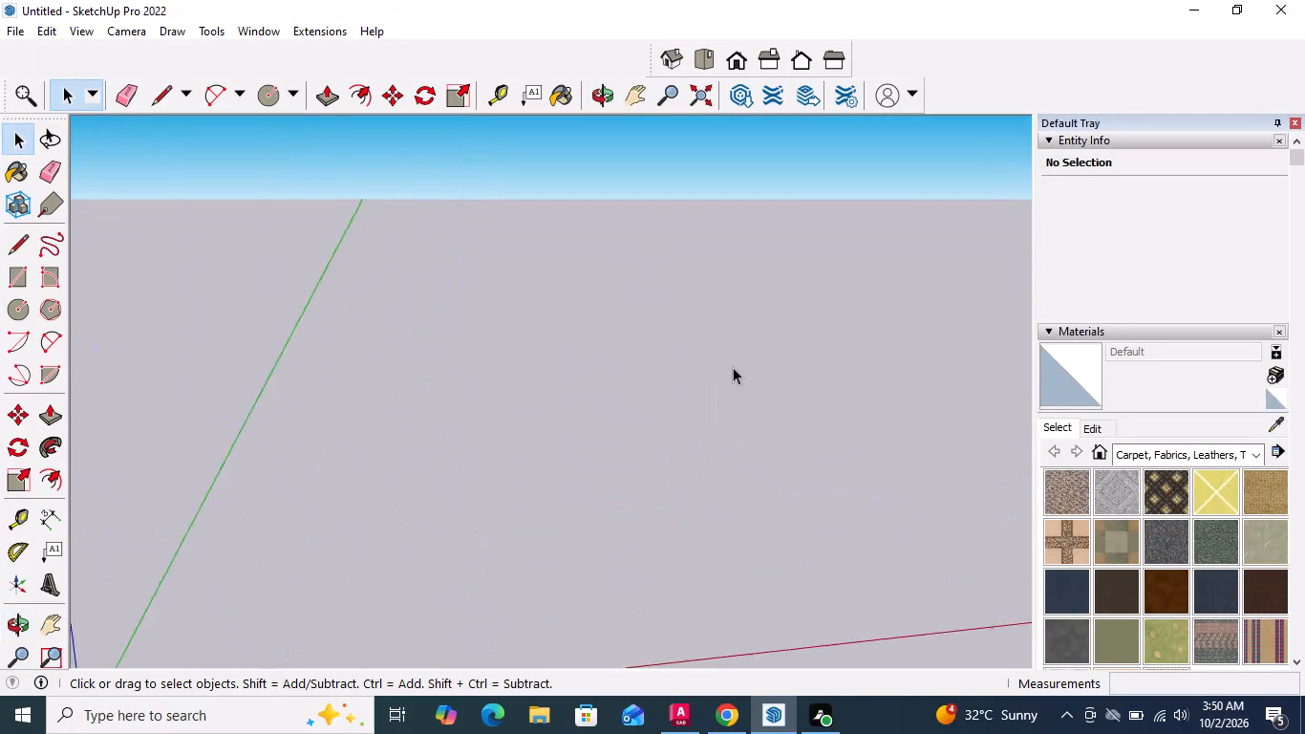
{"action": "scroll", "coordinate": [733, 367], "scroll_direction": "up", "scroll_amount": 3}
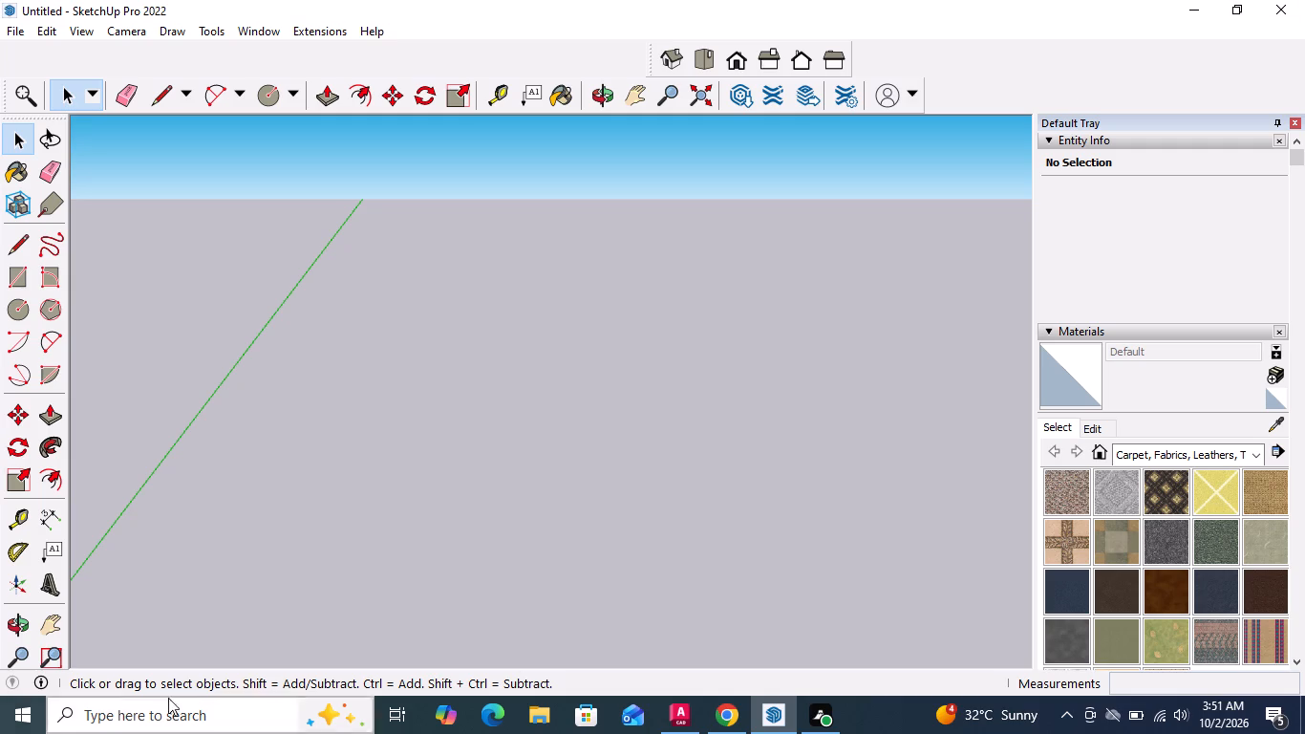
{"action": "scroll", "coordinate": [302, 364], "scroll_direction": "down", "scroll_amount": 10}
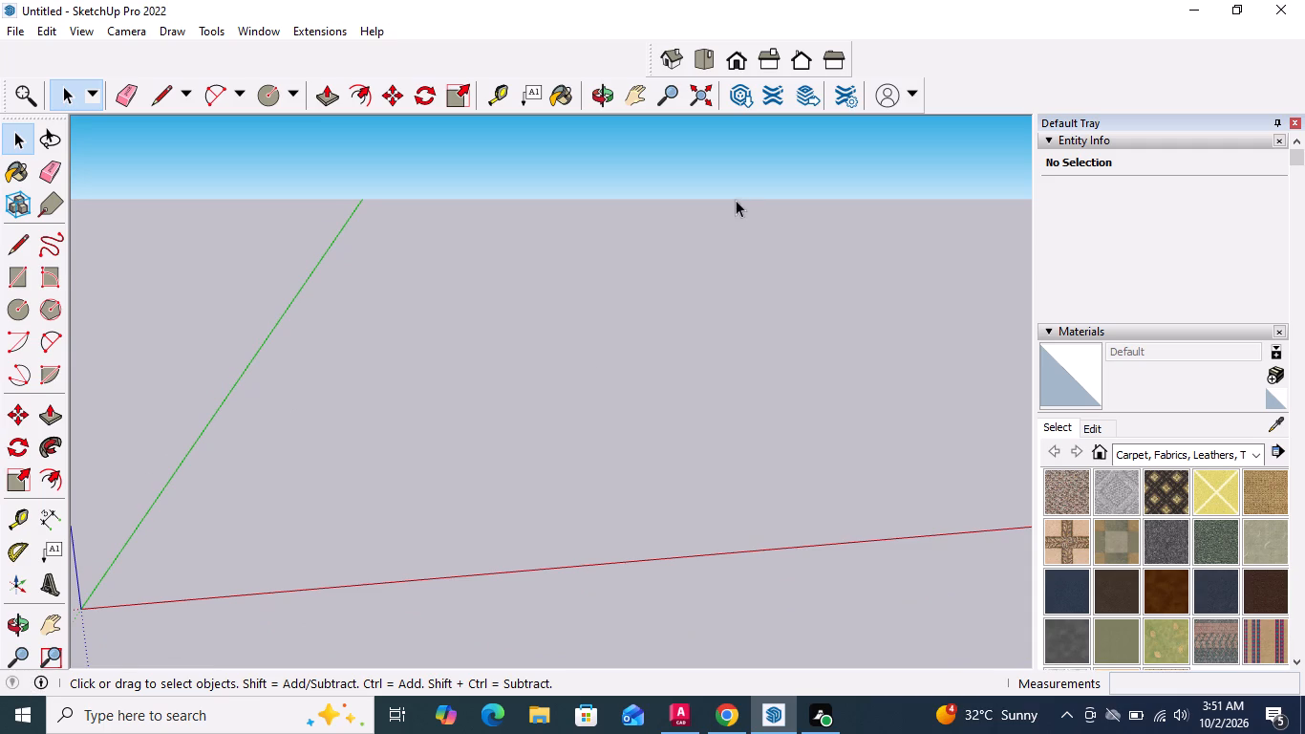
{"action": "scroll", "coordinate": [503, 273], "scroll_direction": "down", "scroll_amount": 12}
{"action": "middle_click_drag", "start_coordinate": [829, 366], "coordinate": [777, 420]}
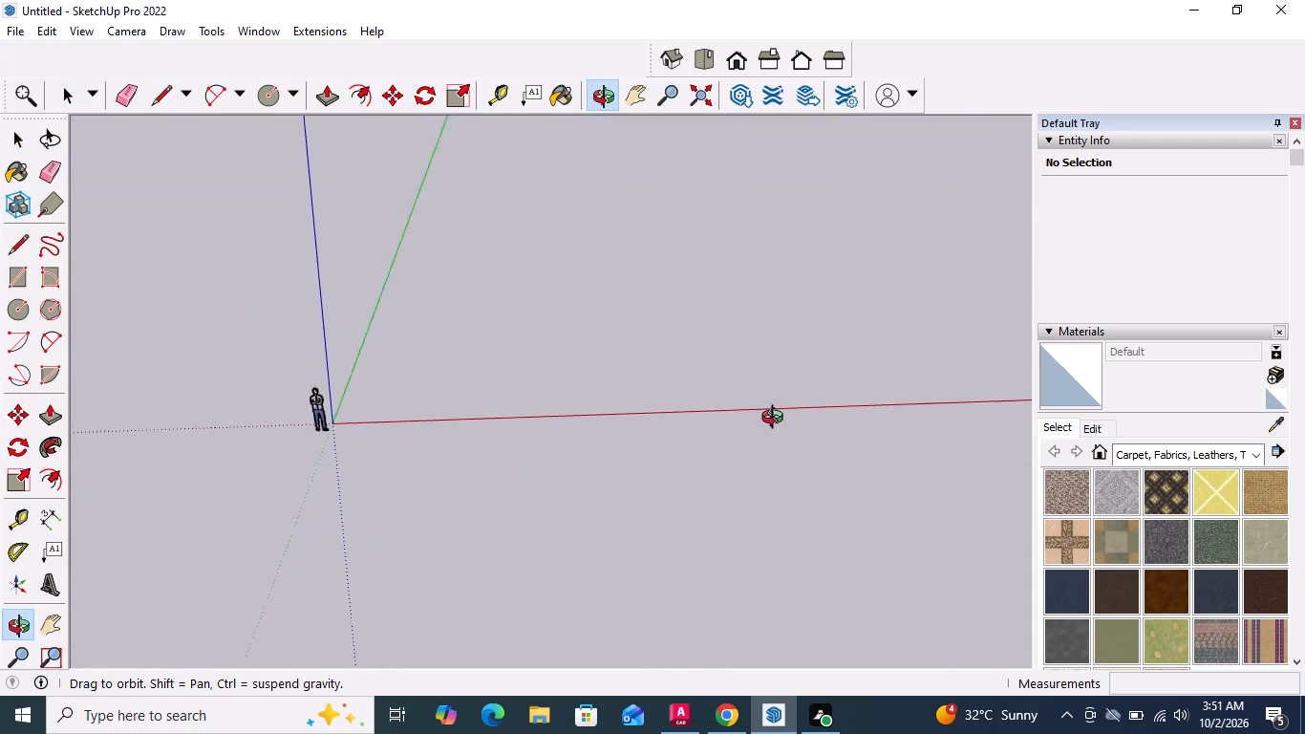
{"action": "middle_click_drag", "start_coordinate": [777, 420], "coordinate": [821, 325]}
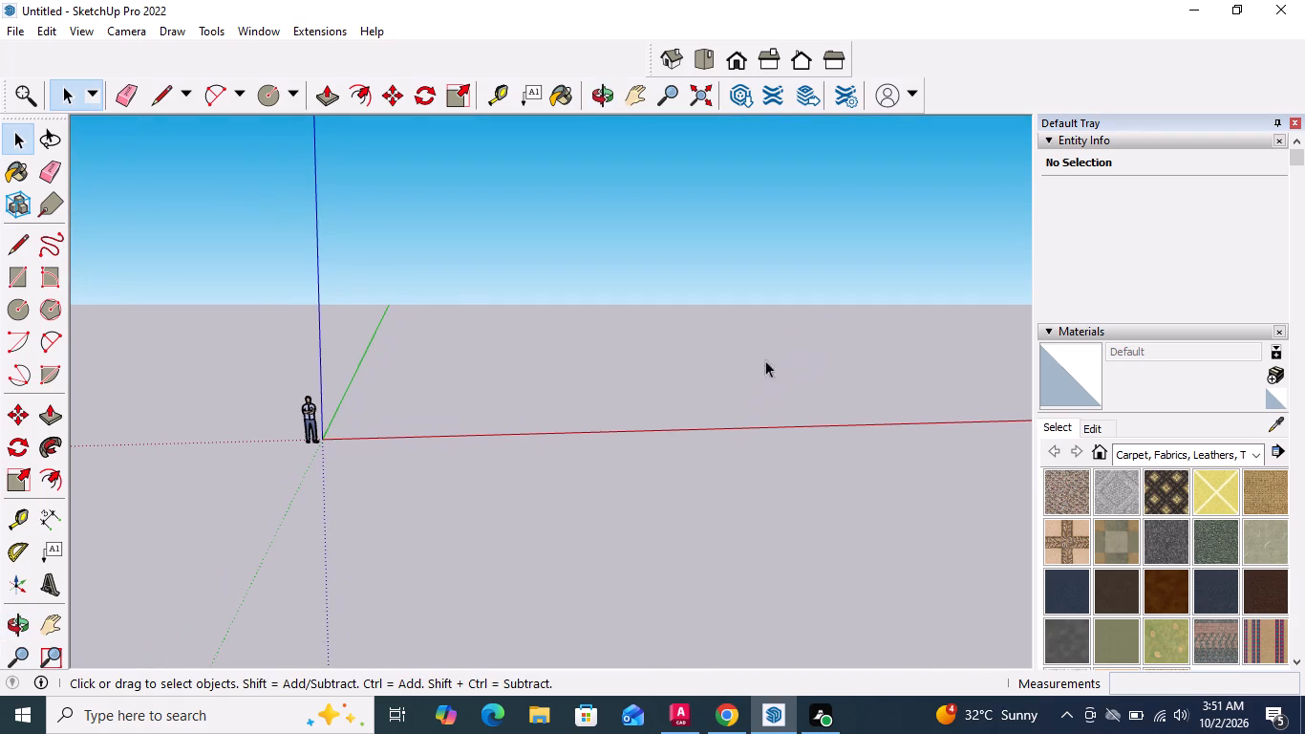
{"action": "left_click", "coordinate": [12, 275]}
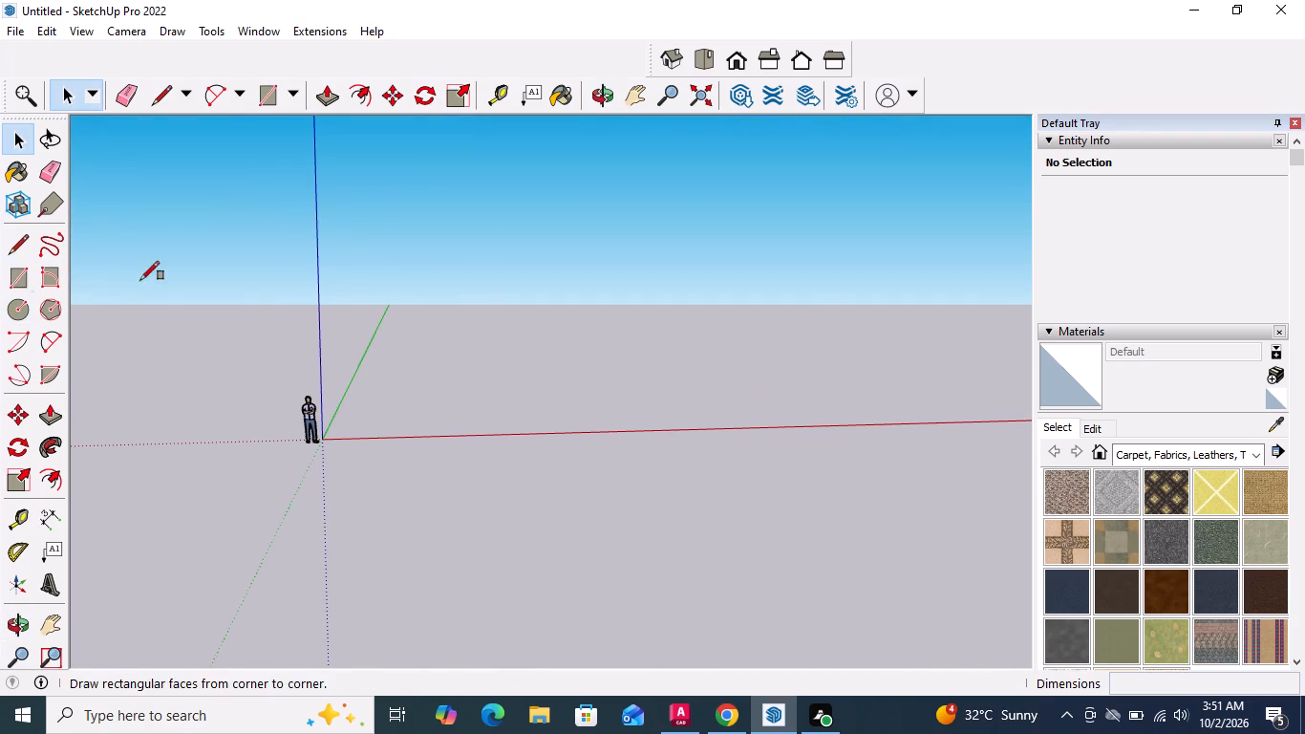
{"action": "left_click_drag", "start_coordinate": [479, 219], "coordinate": [488, 225]}
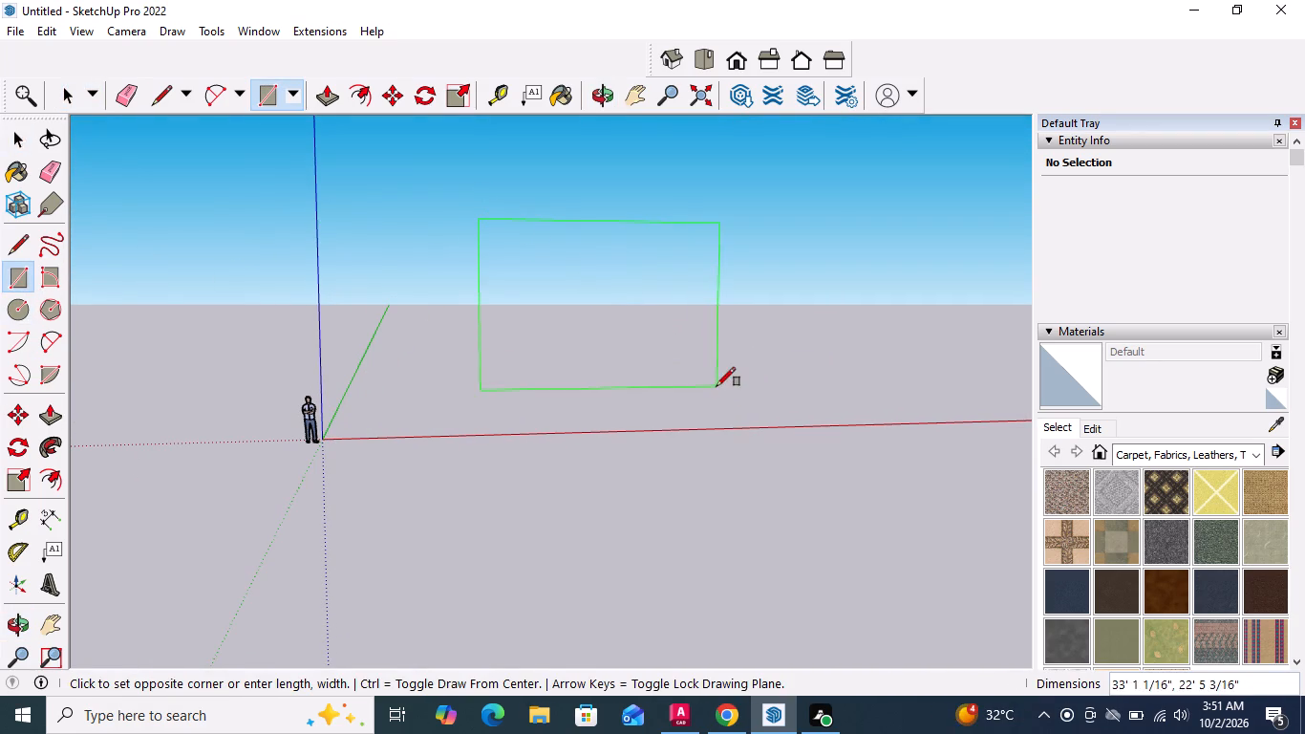
{"action": "left_click", "coordinate": [790, 404]}
{"action": "key", "text": "space"}
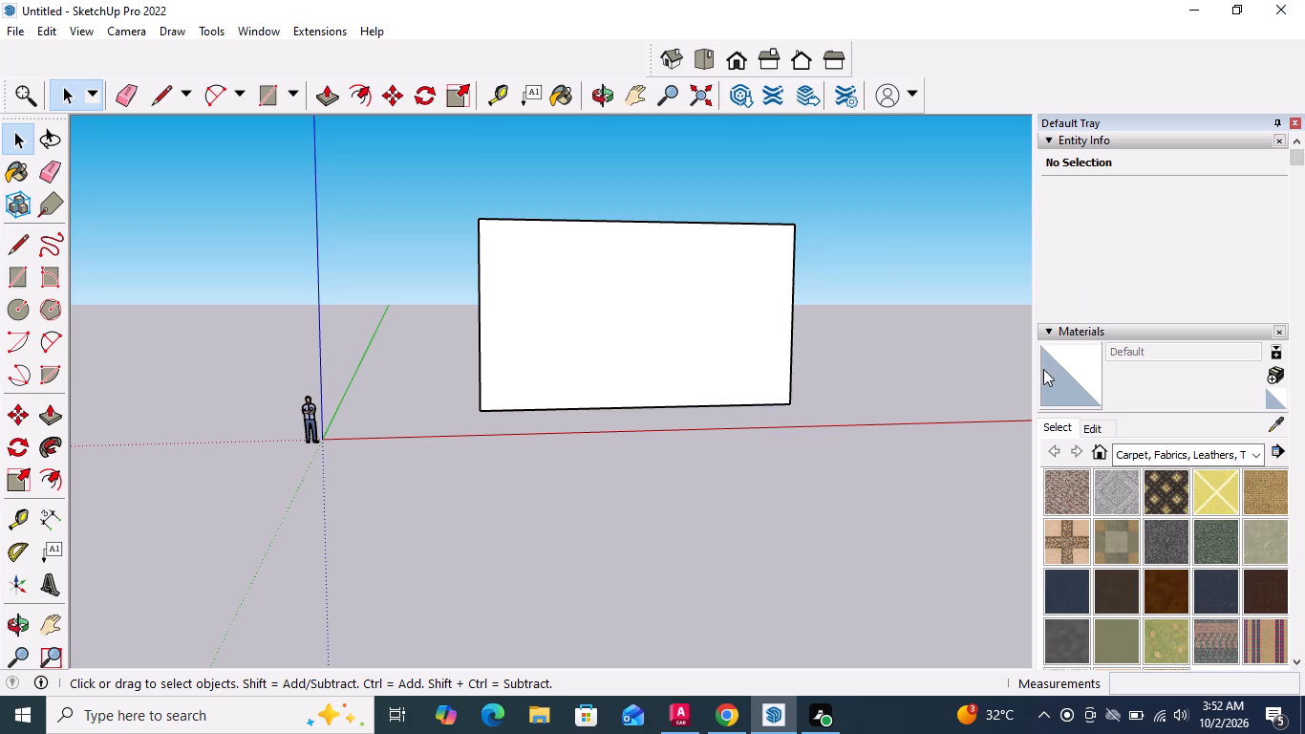
Move the whole upright rectangle, face and edges together, about 3323' away from the origin area into open space.
{"action": "scroll", "coordinate": [748, 352], "scroll_direction": "down", "scroll_amount": 4}
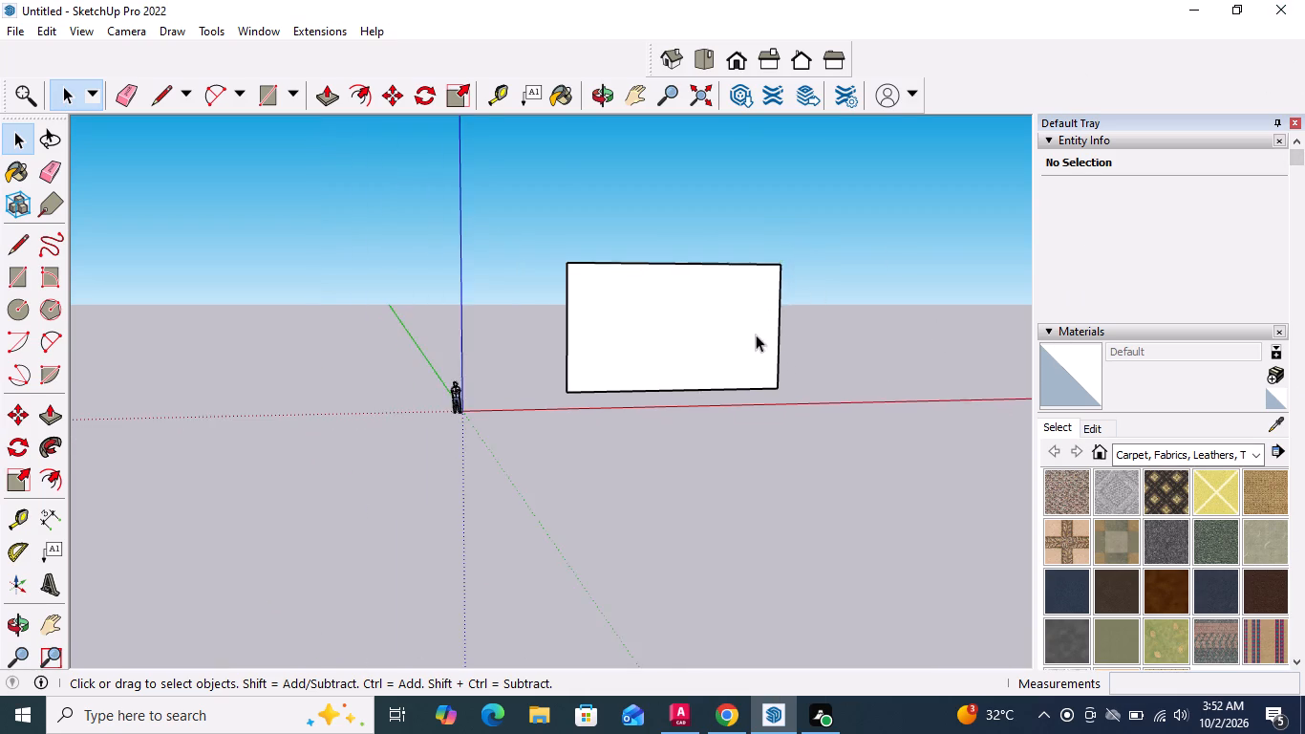
{"action": "scroll", "coordinate": [756, 335], "scroll_direction": "down", "scroll_amount": 4}
{"action": "middle_click_drag", "start_coordinate": [773, 290], "coordinate": [750, 425]}
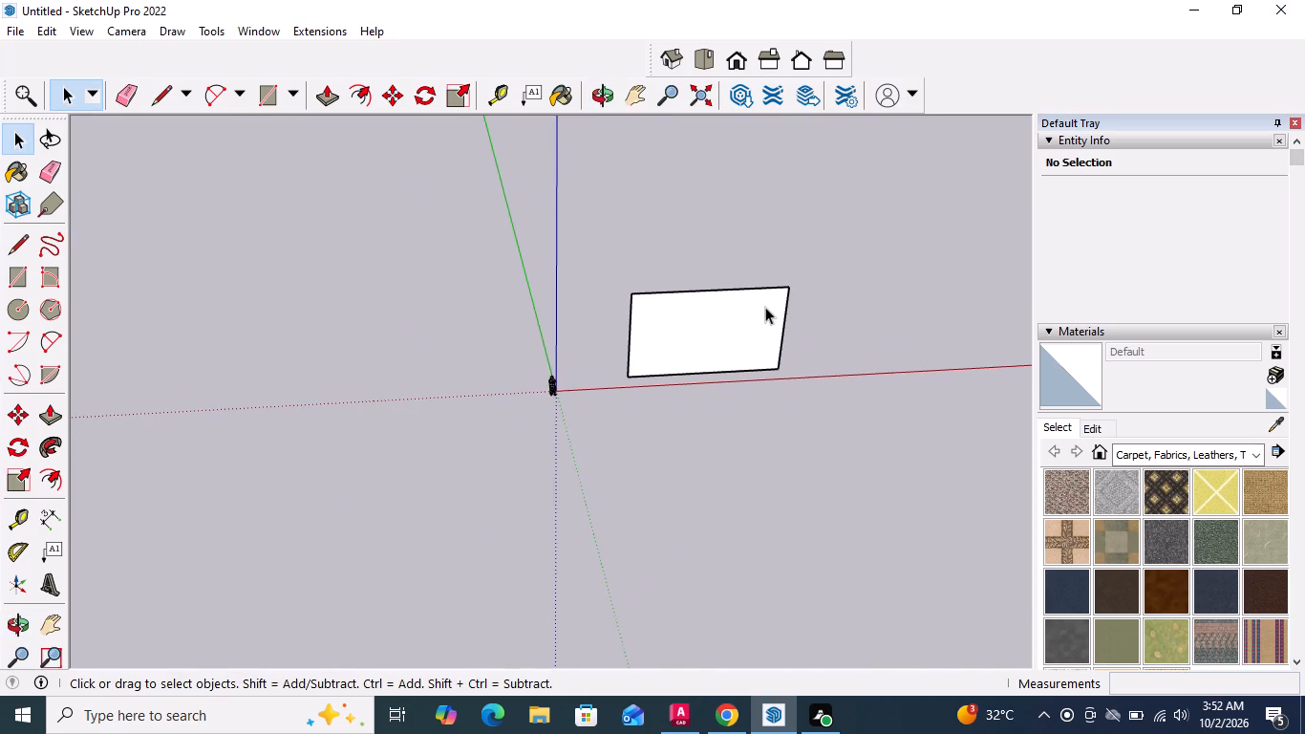
{"action": "scroll", "coordinate": [765, 307], "scroll_direction": "up", "scroll_amount": 3}
{"action": "double_click", "coordinate": [751, 316]}
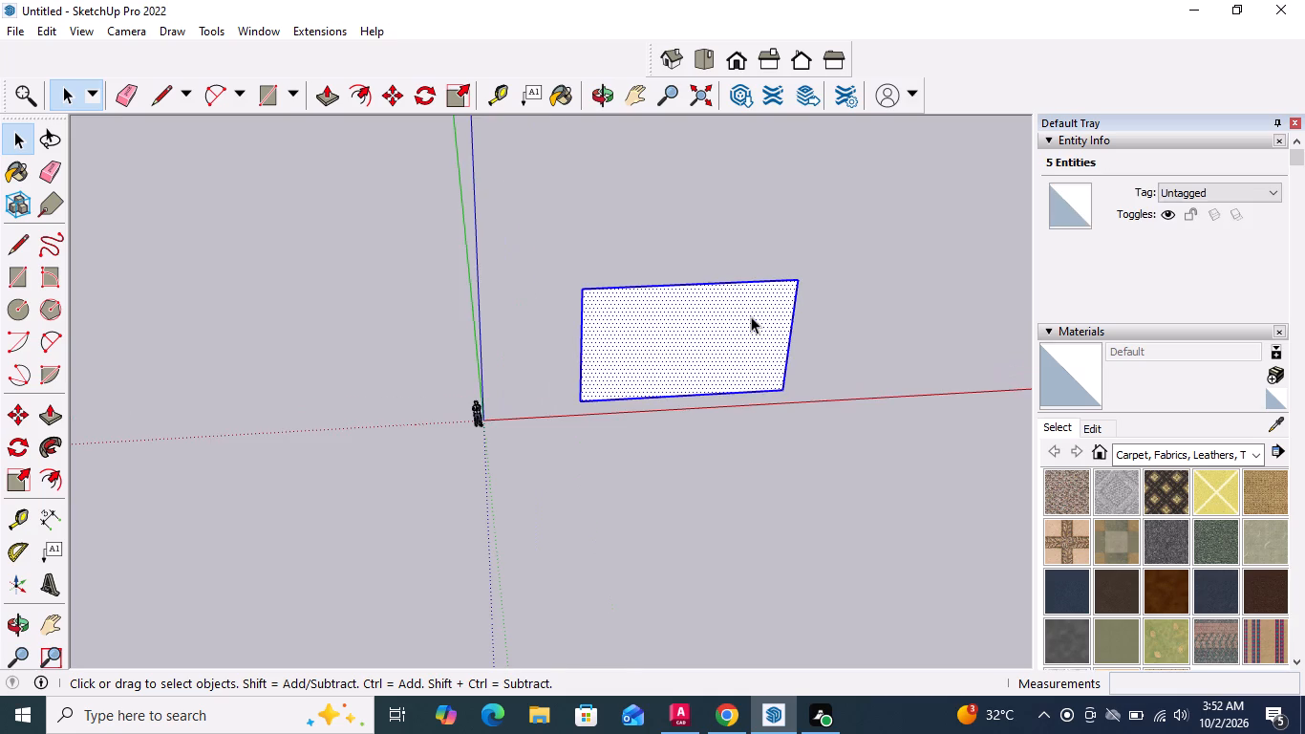
{"action": "key", "text": "m"}
{"action": "scroll", "coordinate": [761, 313], "scroll_direction": "down", "scroll_amount": 5}
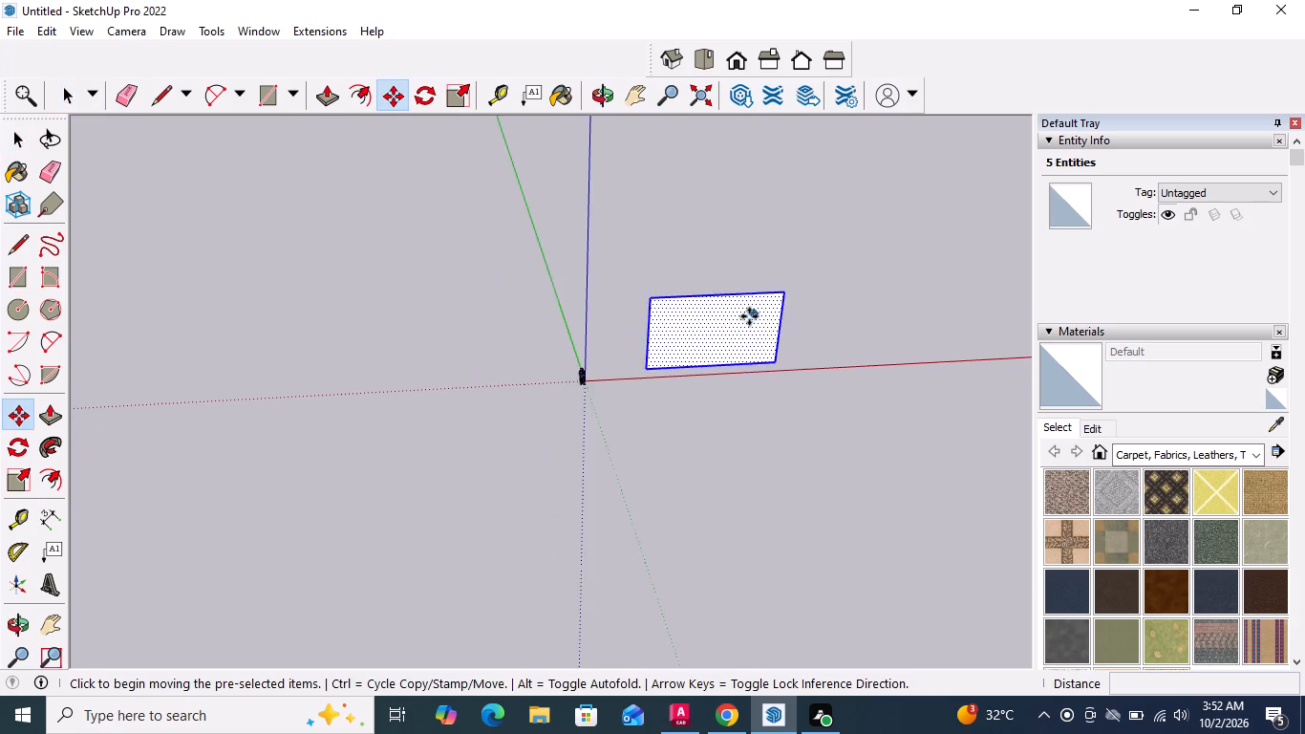
{"action": "scroll", "coordinate": [730, 335], "scroll_direction": "down", "scroll_amount": 11}
{"action": "middle_click_drag", "start_coordinate": [910, 399], "coordinate": [546, 396]}
{"action": "scroll", "coordinate": [753, 443], "scroll_direction": "up", "scroll_amount": 7}
{"action": "left_click_drag", "start_coordinate": [686, 446], "coordinate": [708, 446]}
{"action": "scroll", "coordinate": [765, 492], "scroll_direction": "down", "scroll_amount": 19}
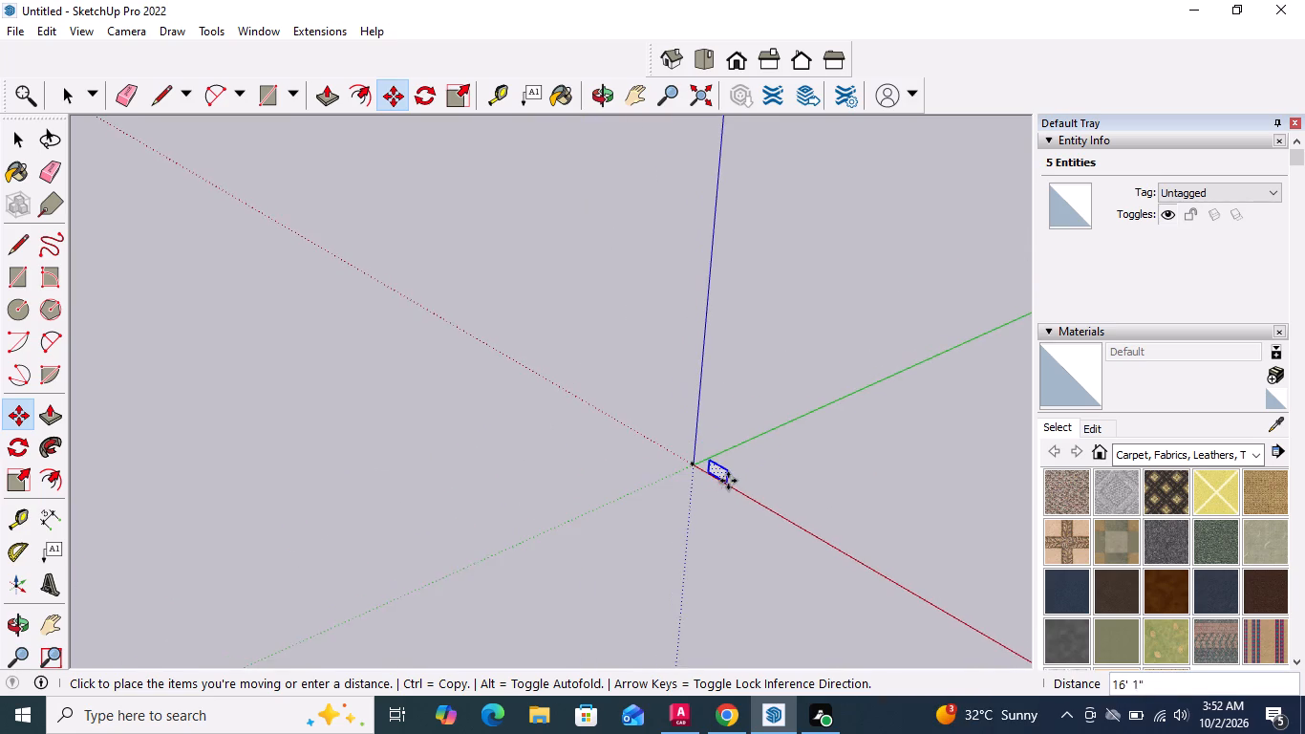
{"action": "scroll", "coordinate": [729, 480], "scroll_direction": "down", "scroll_amount": 5}
{"action": "middle_click_drag", "start_coordinate": [772, 532], "coordinate": [1059, 497]}
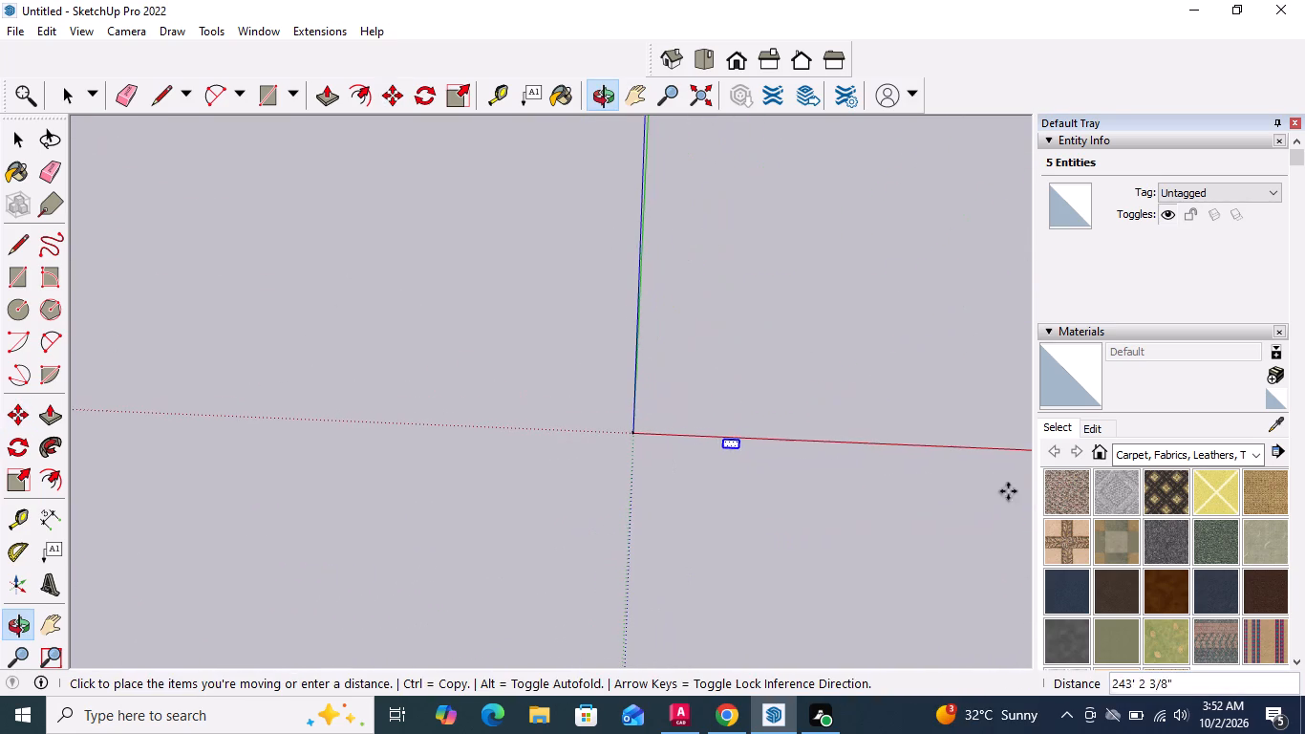
{"action": "left_click", "coordinate": [838, 235]}
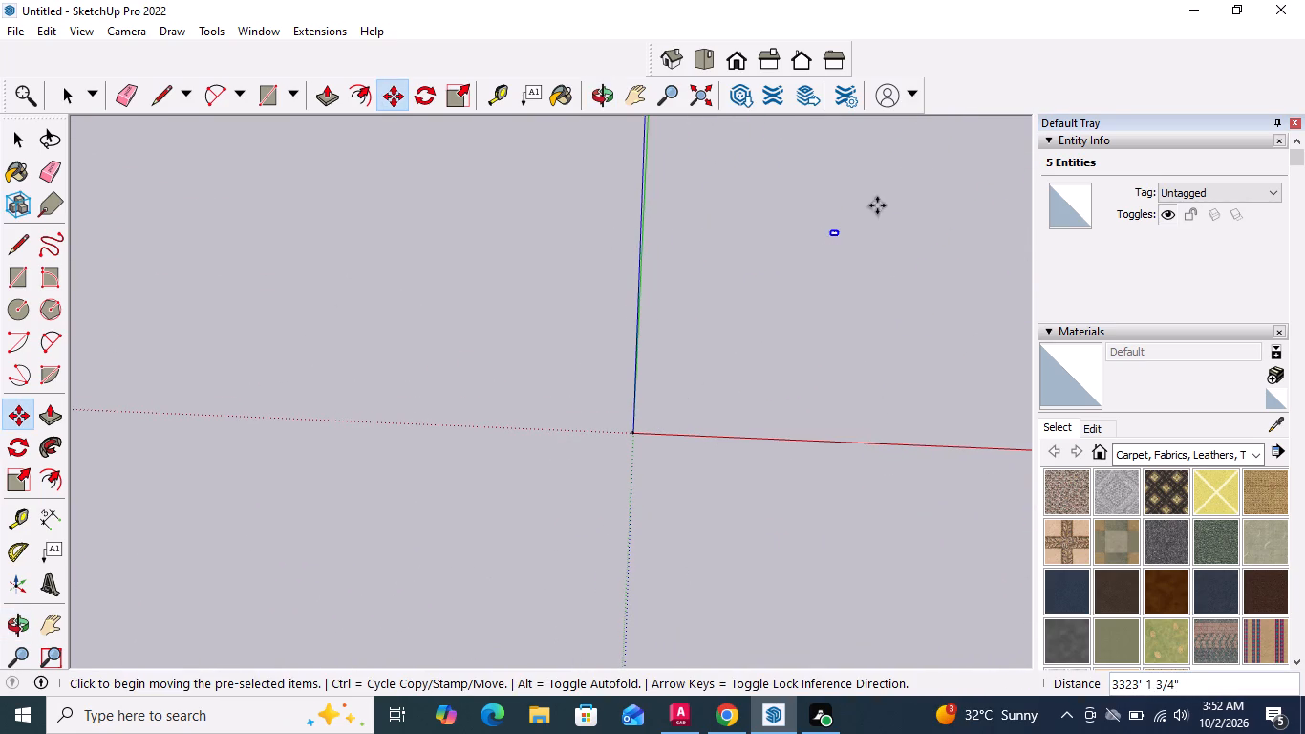
{"action": "key", "text": "space"}
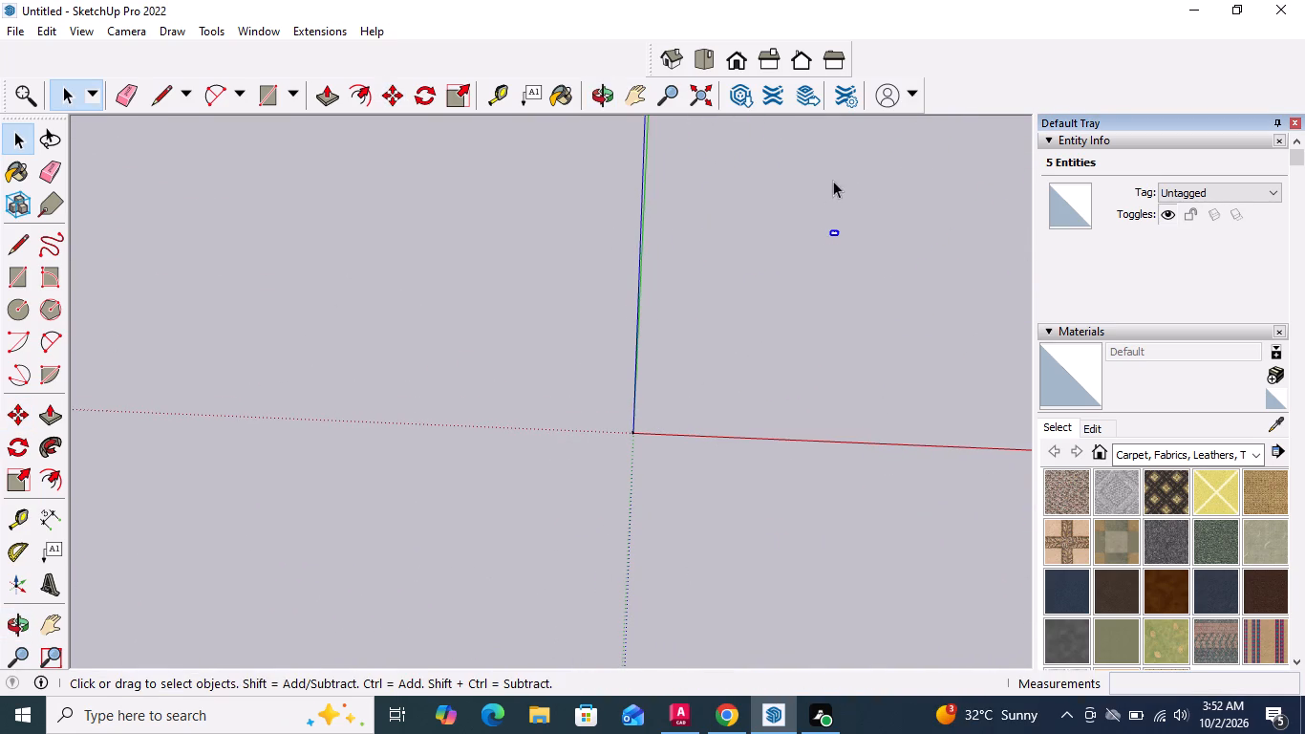
Push/Pull the upright rectangle's face about 3' 7 3/4" to give it thickness as a slab.
{"action": "middle_click_drag", "start_coordinate": [806, 295], "coordinate": [822, 200]}
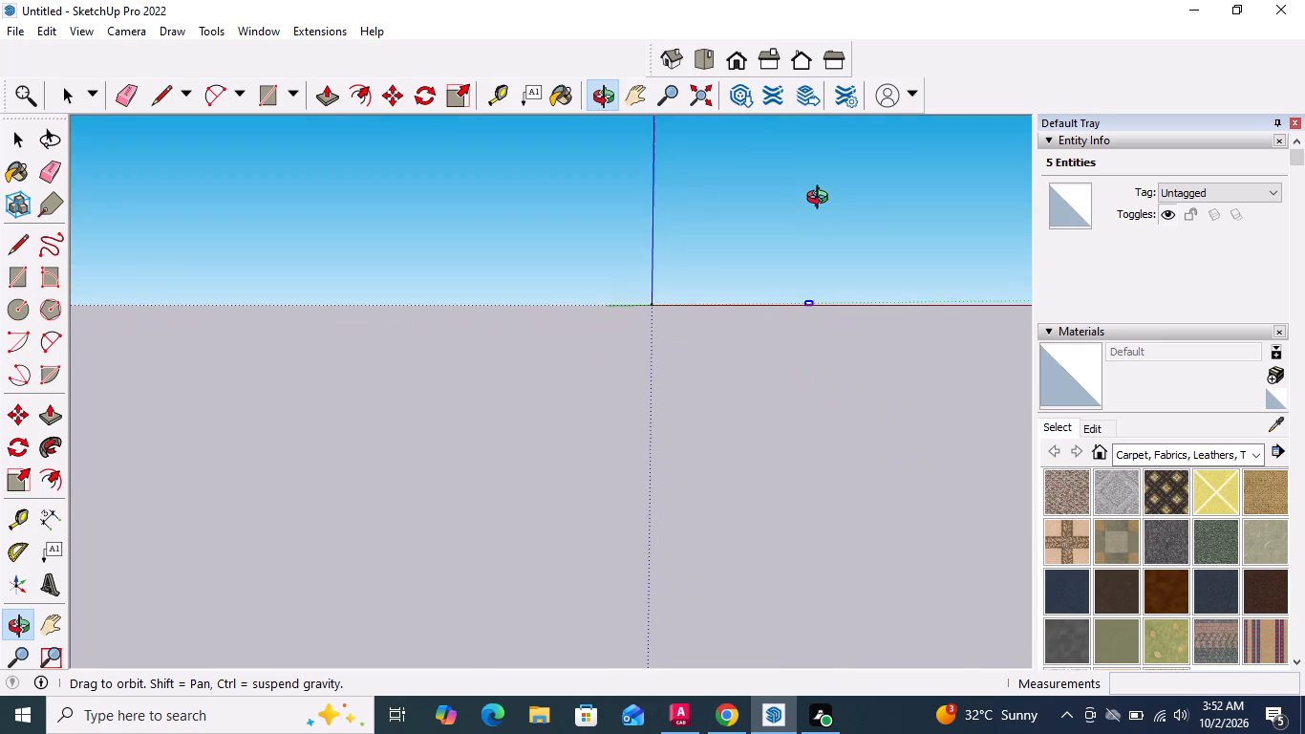
{"action": "middle_click_drag", "start_coordinate": [822, 200], "coordinate": [816, 209]}
{"action": "scroll", "coordinate": [813, 276], "scroll_direction": "up", "scroll_amount": 5}
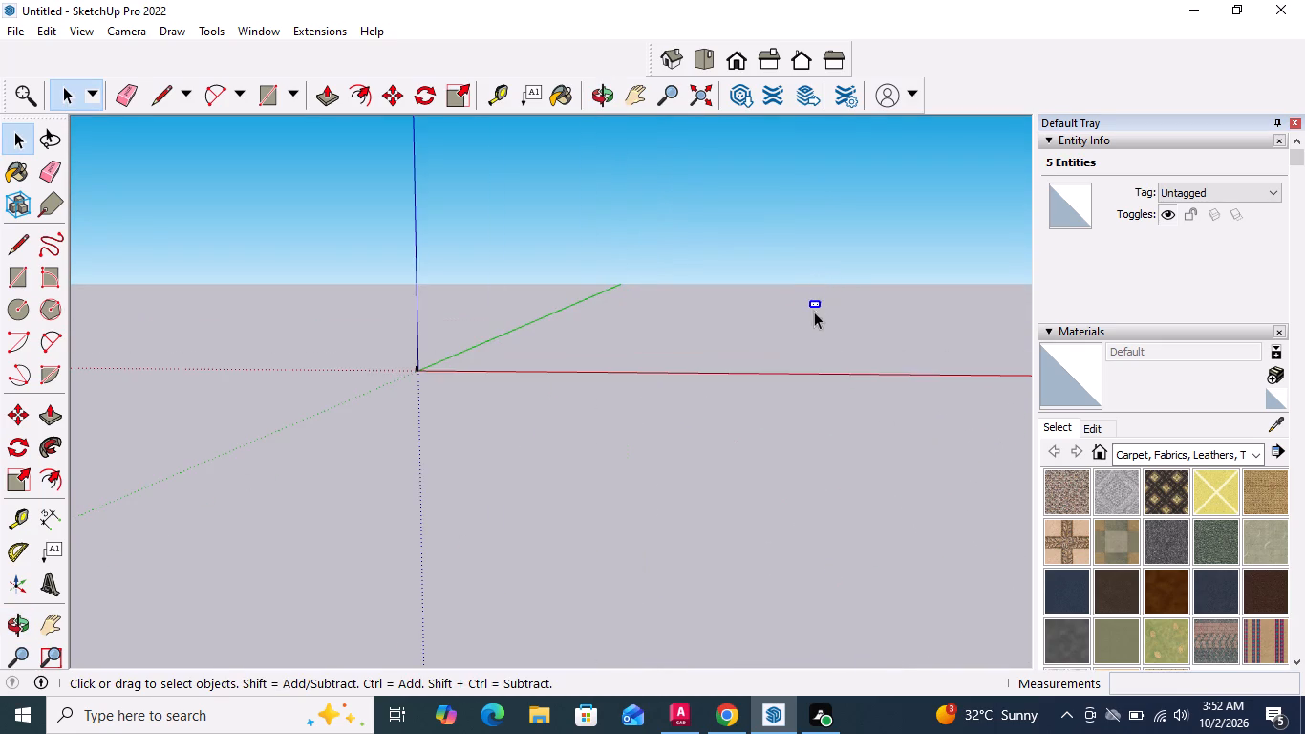
{"action": "scroll", "coordinate": [824, 308], "scroll_direction": "up", "scroll_amount": 18}
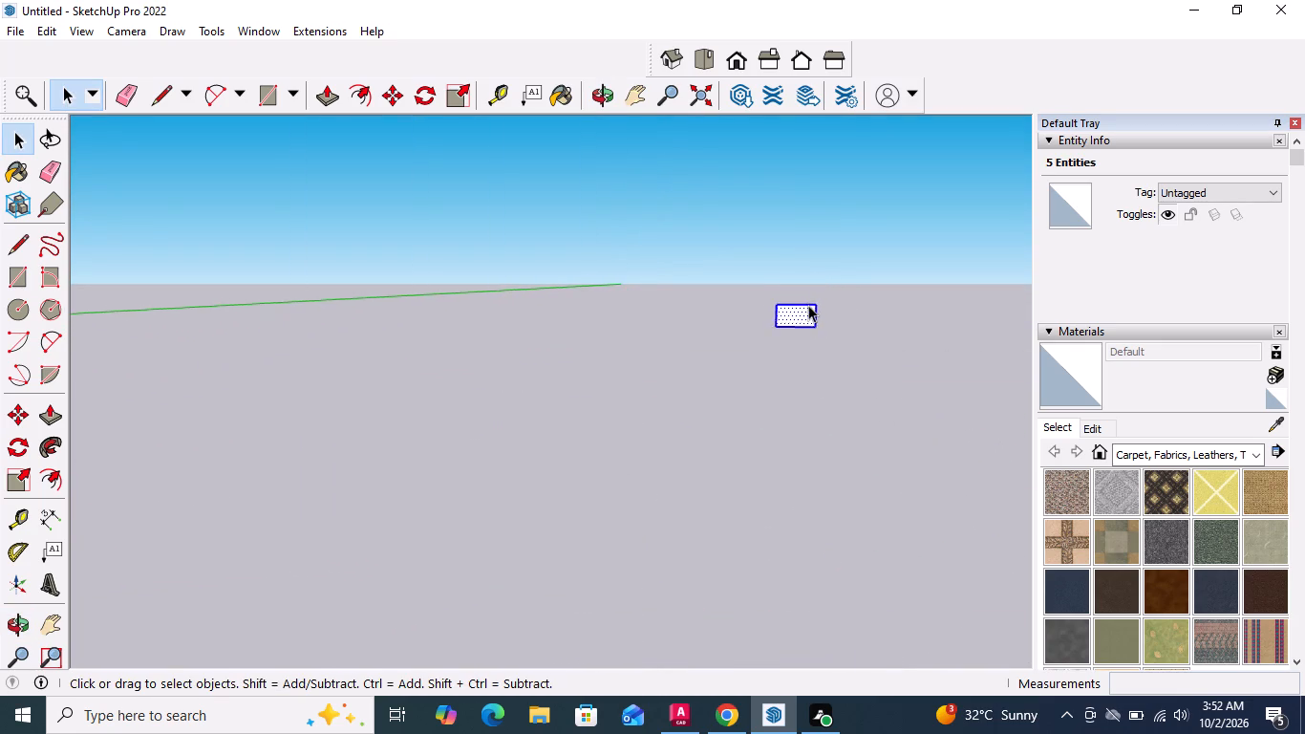
{"action": "scroll", "coordinate": [808, 305], "scroll_direction": "up", "scroll_amount": 14}
{"action": "left_click", "coordinate": [908, 353]}
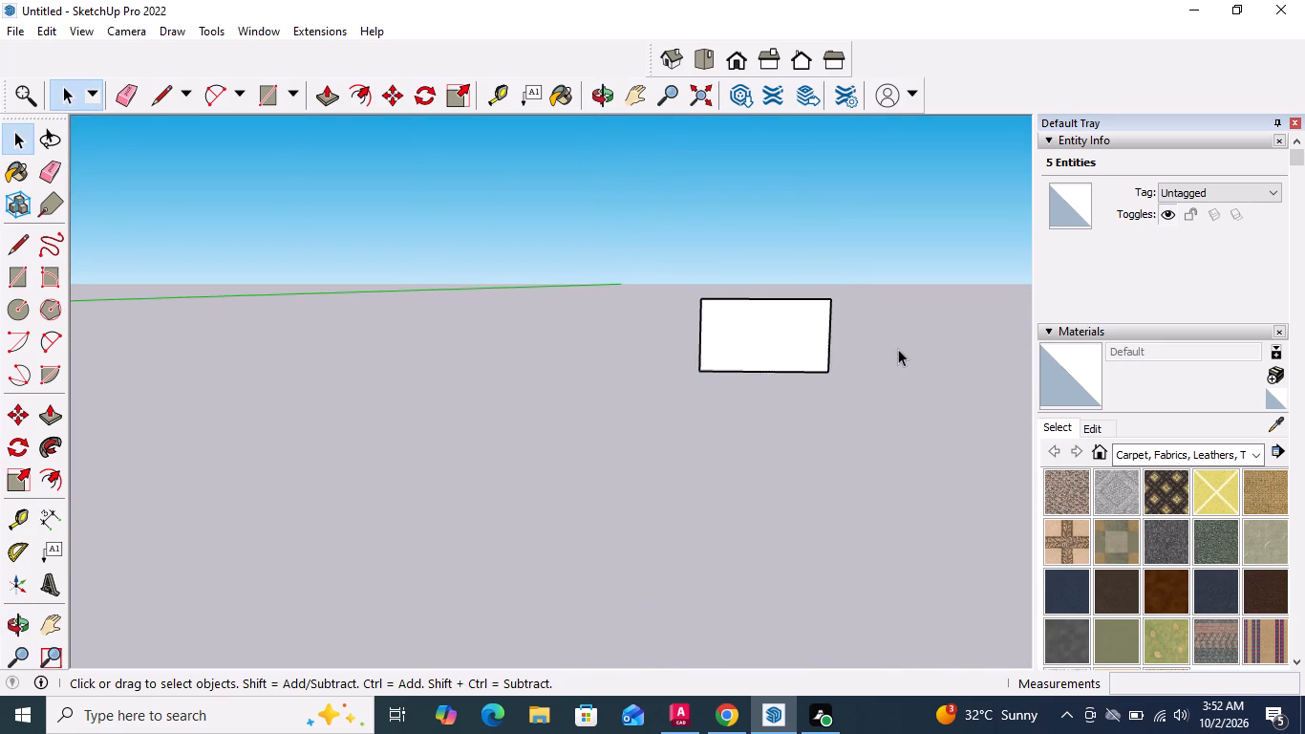
{"action": "scroll", "coordinate": [781, 313], "scroll_direction": "up", "scroll_amount": 5}
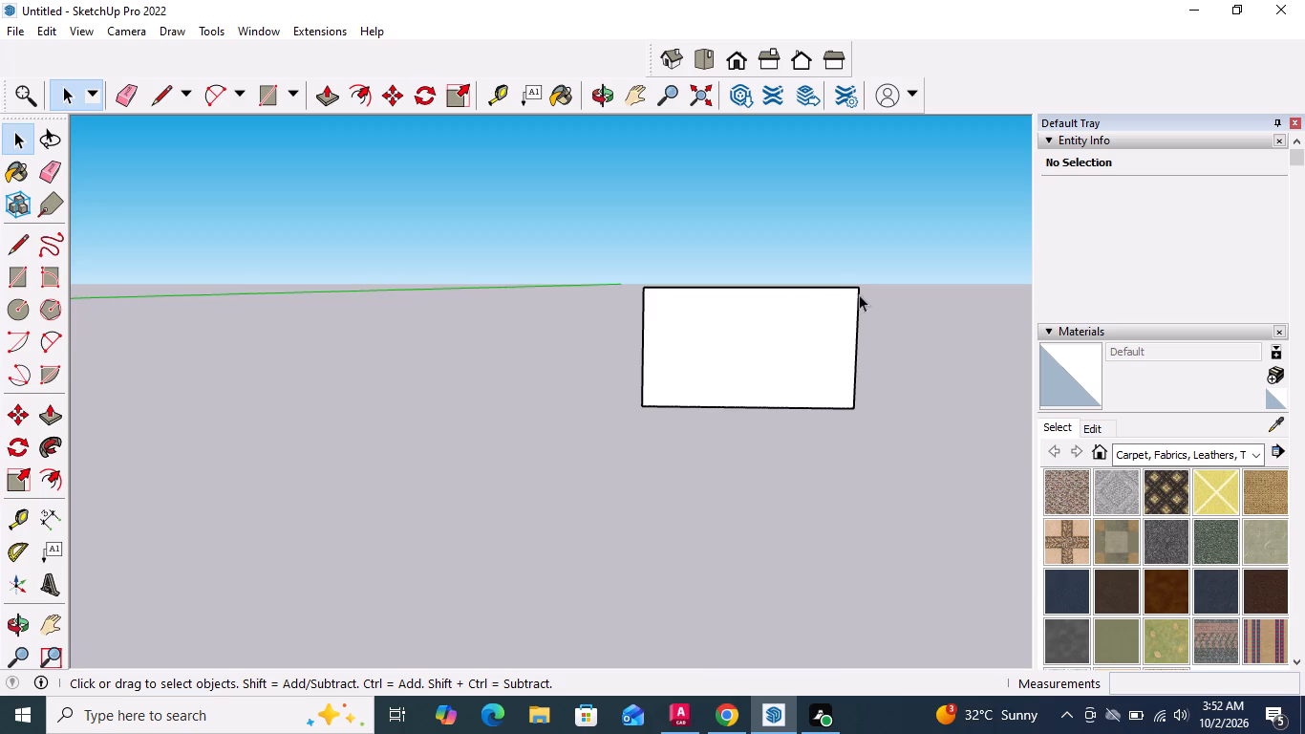
{"action": "scroll", "coordinate": [867, 302], "scroll_direction": "up", "scroll_amount": 1}
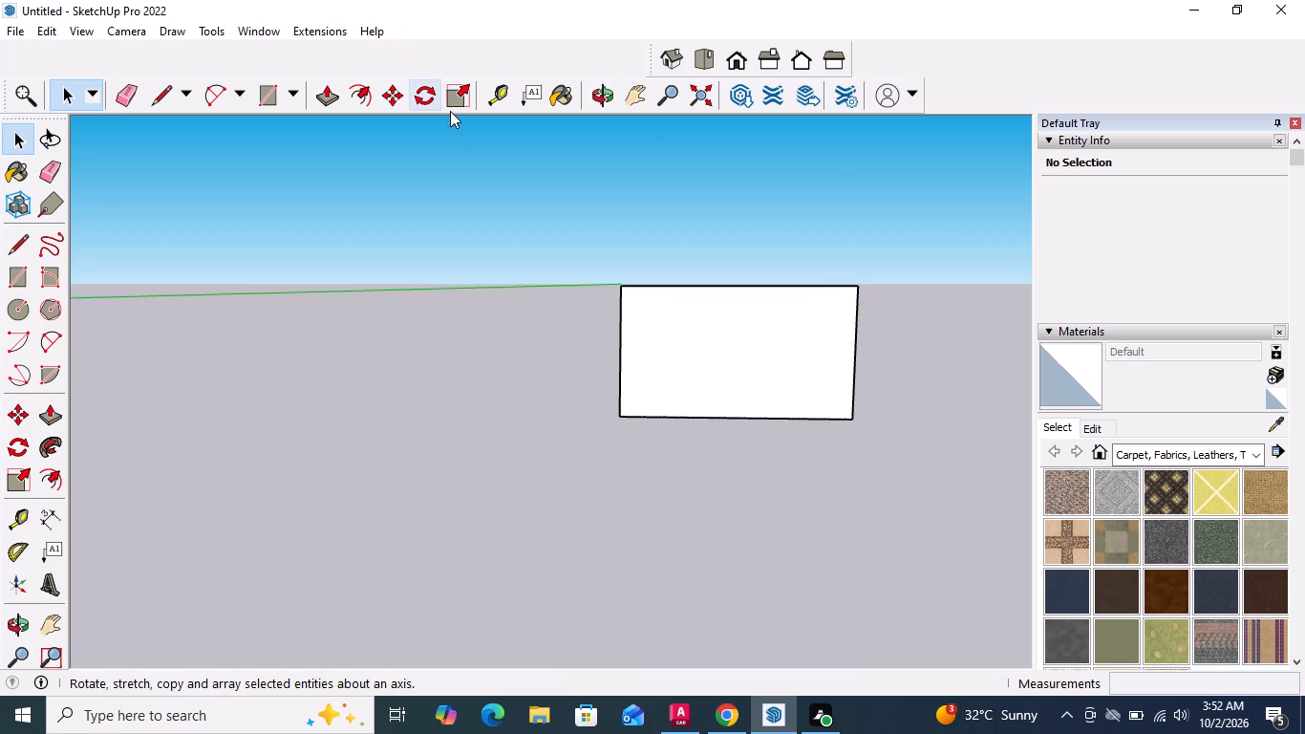
{"action": "key", "text": "p"}
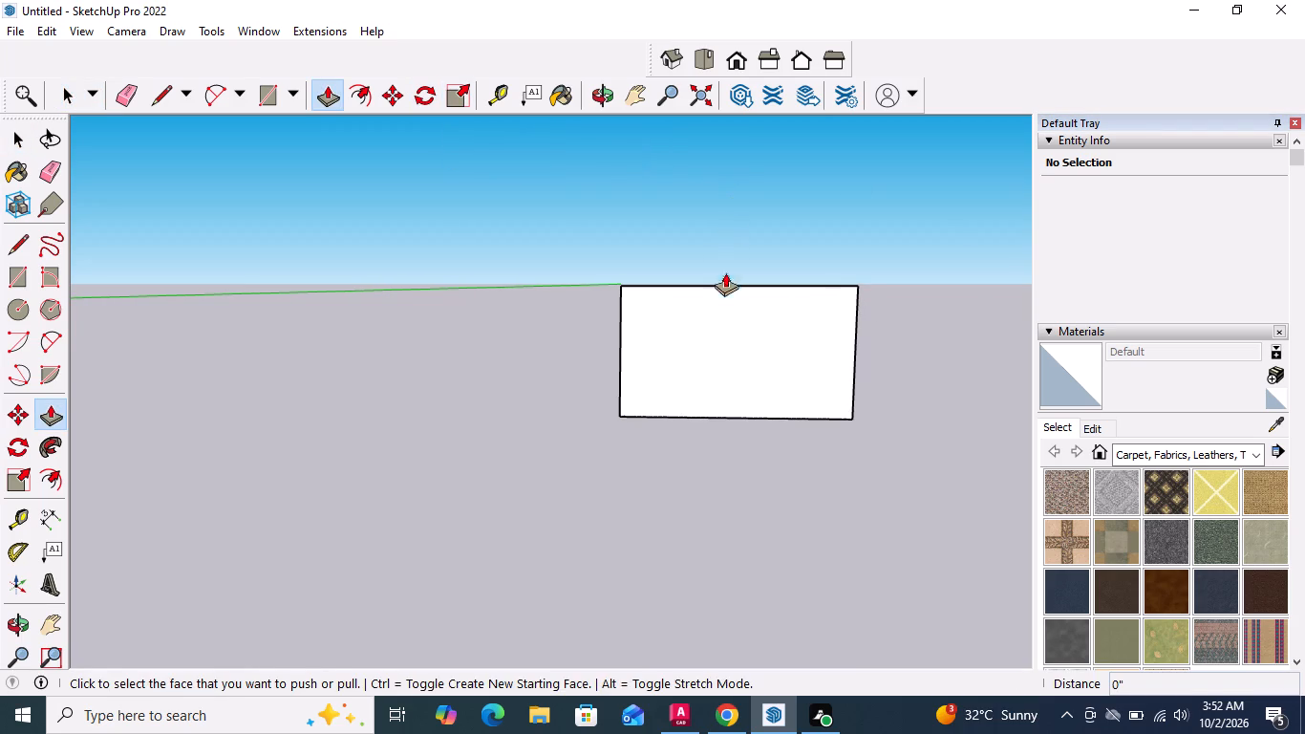
{"action": "left_click", "coordinate": [745, 338]}
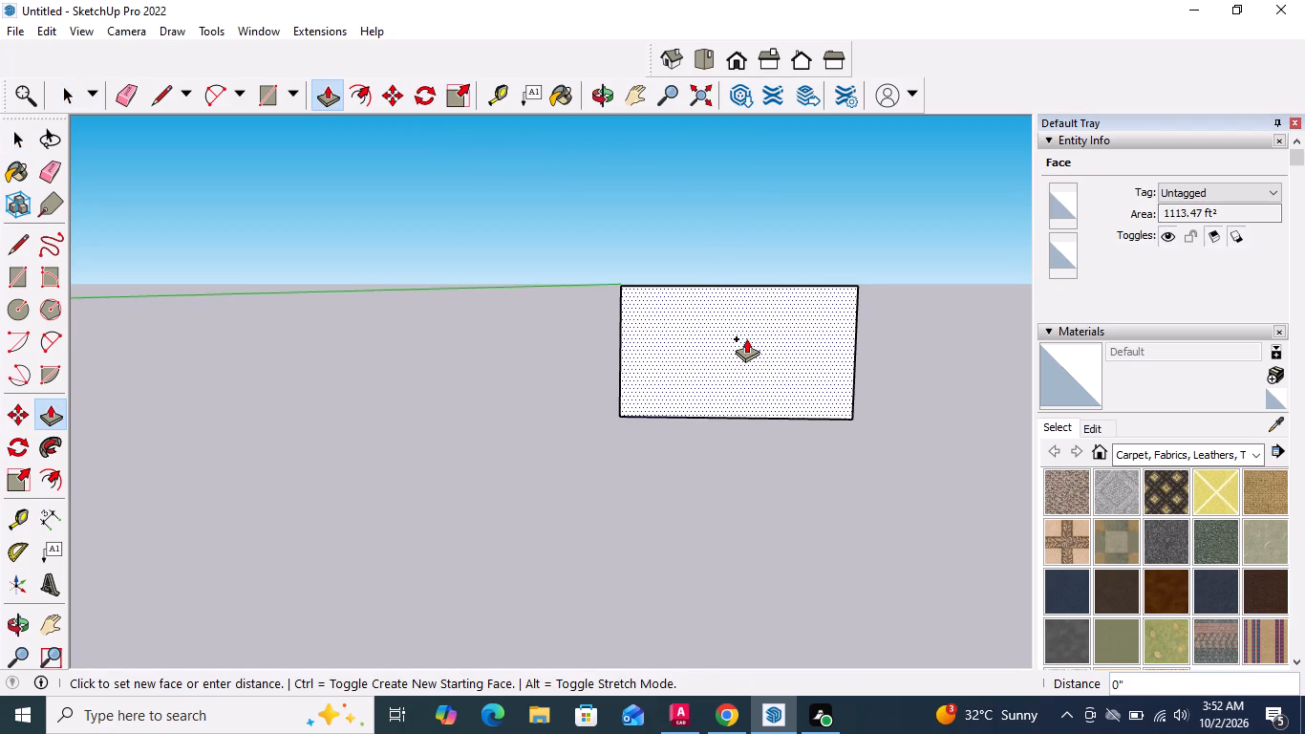
{"action": "middle_click_drag", "start_coordinate": [749, 337], "coordinate": [494, 303]}
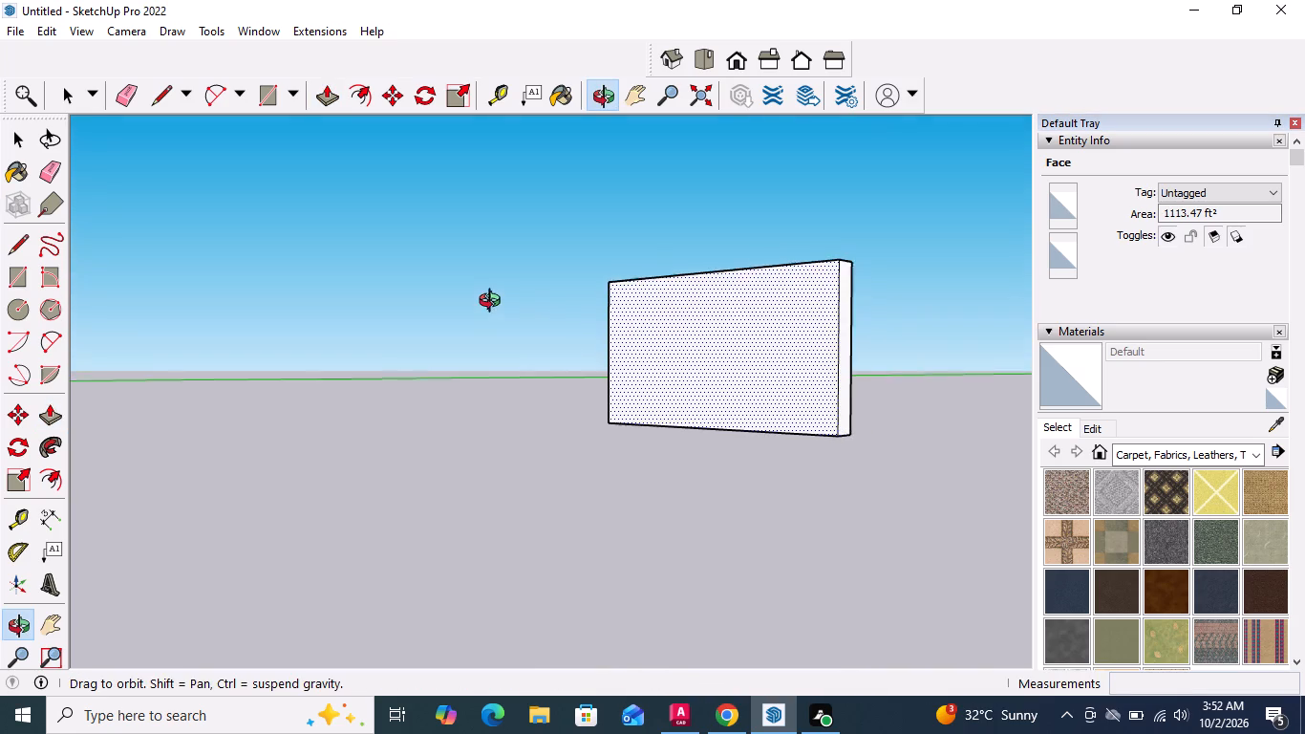
{"action": "middle_click_drag", "start_coordinate": [494, 303], "coordinate": [533, 316]}
{"action": "middle_click_drag", "start_coordinate": [824, 354], "coordinate": [708, 354]}
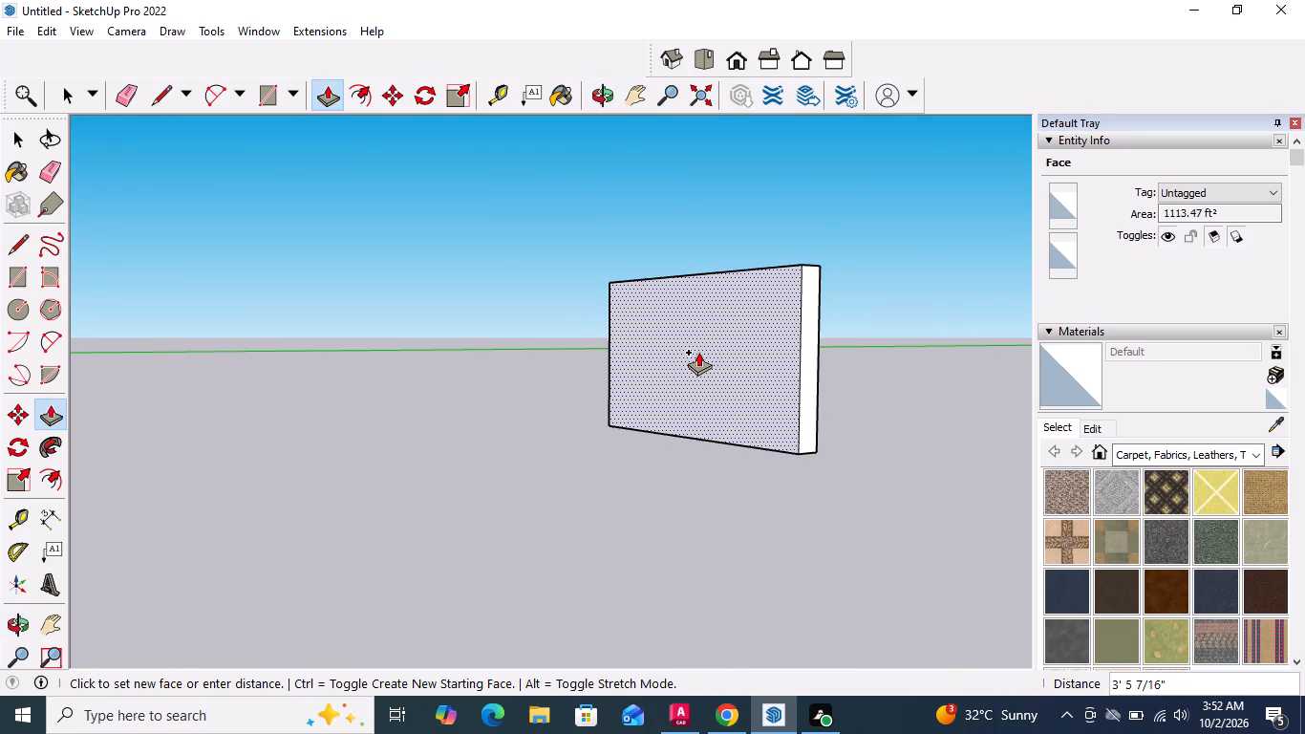
{"action": "left_click", "coordinate": [697, 352]}
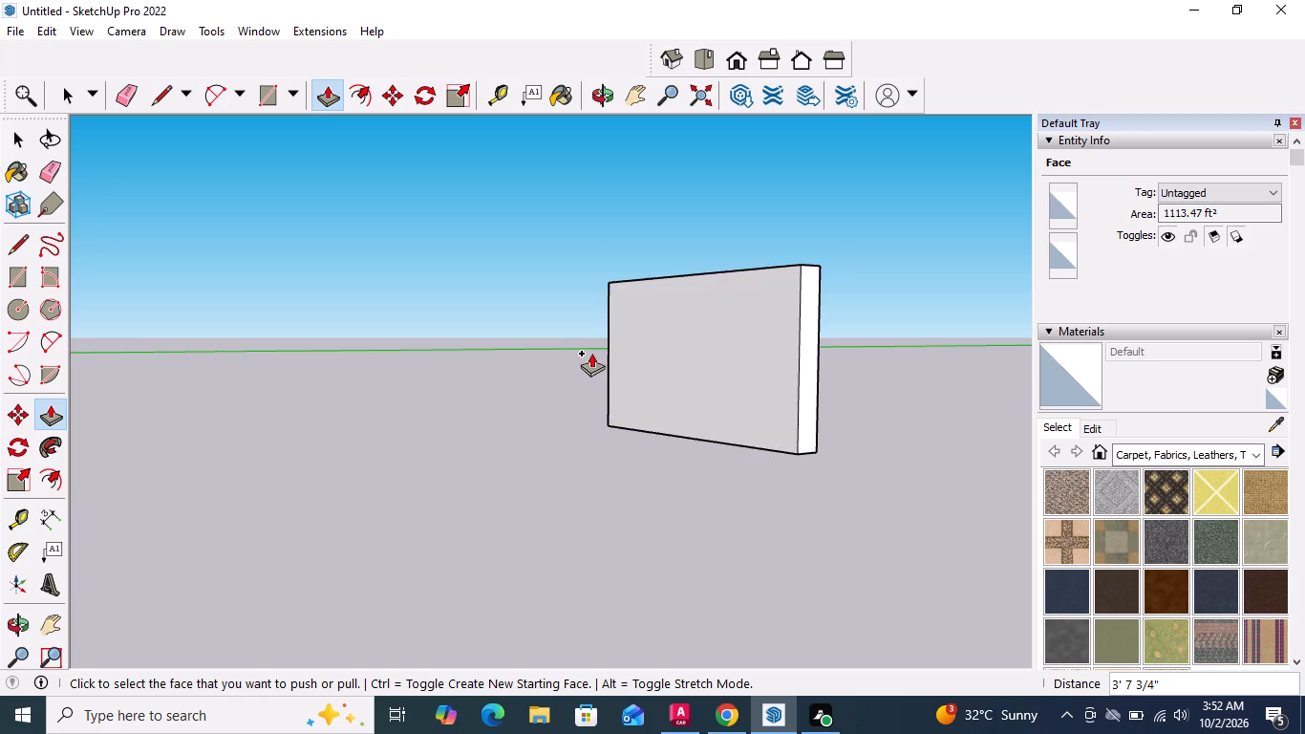
{"action": "middle_click_drag", "start_coordinate": [700, 408], "coordinate": [905, 412]}
{"action": "middle_click_drag", "start_coordinate": [693, 408], "coordinate": [748, 415]}
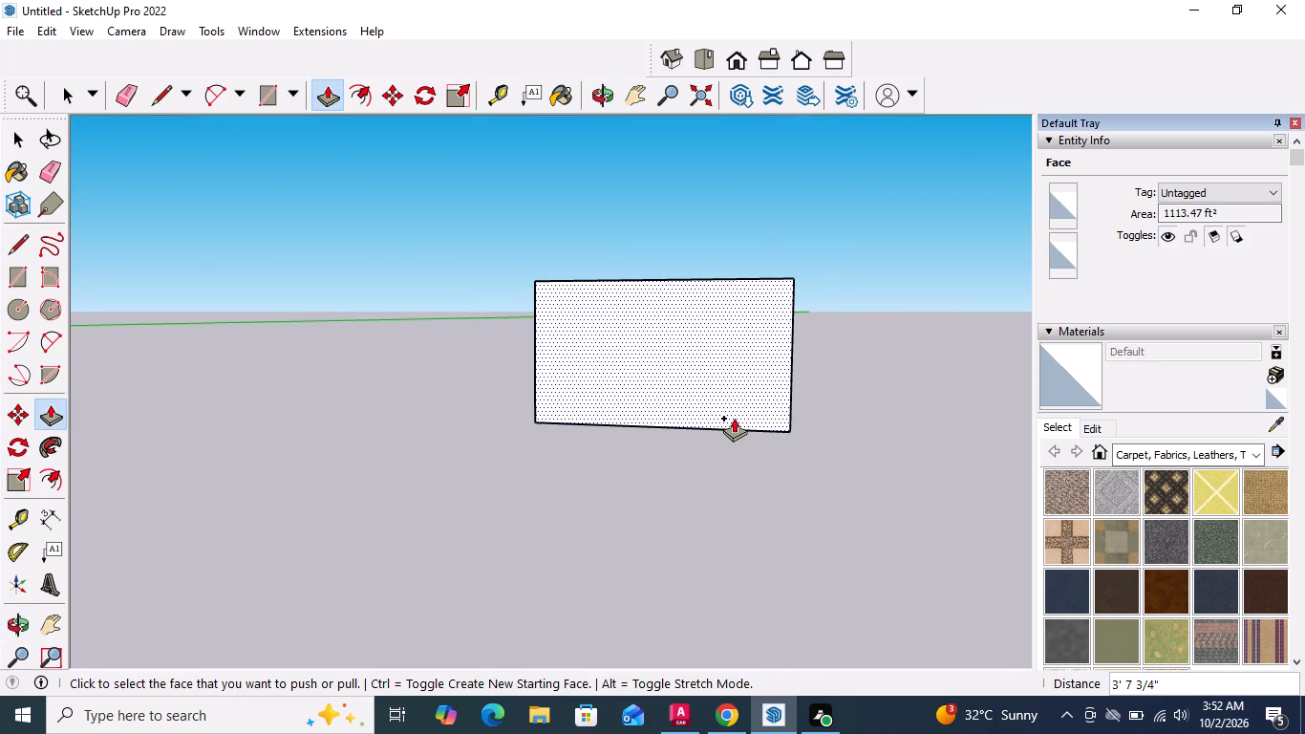
{"action": "key", "text": "Escape"}
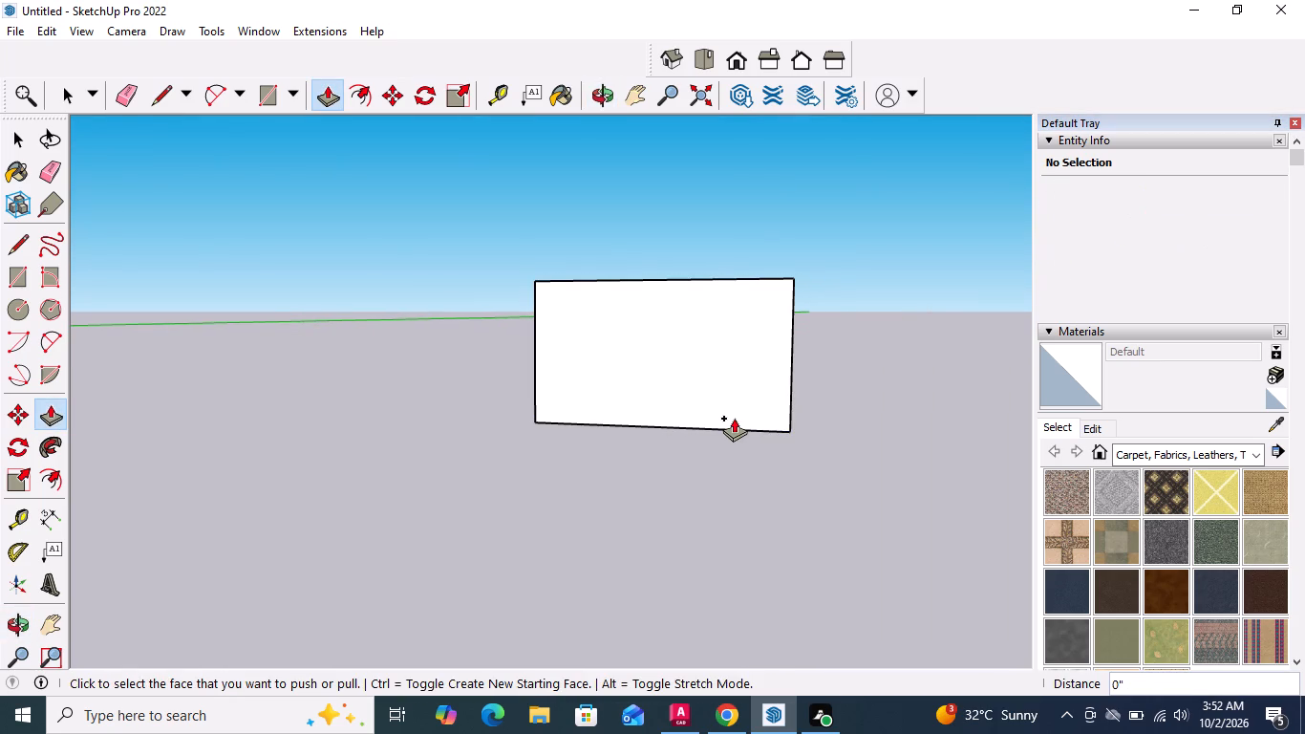
{"action": "key", "text": "space"}
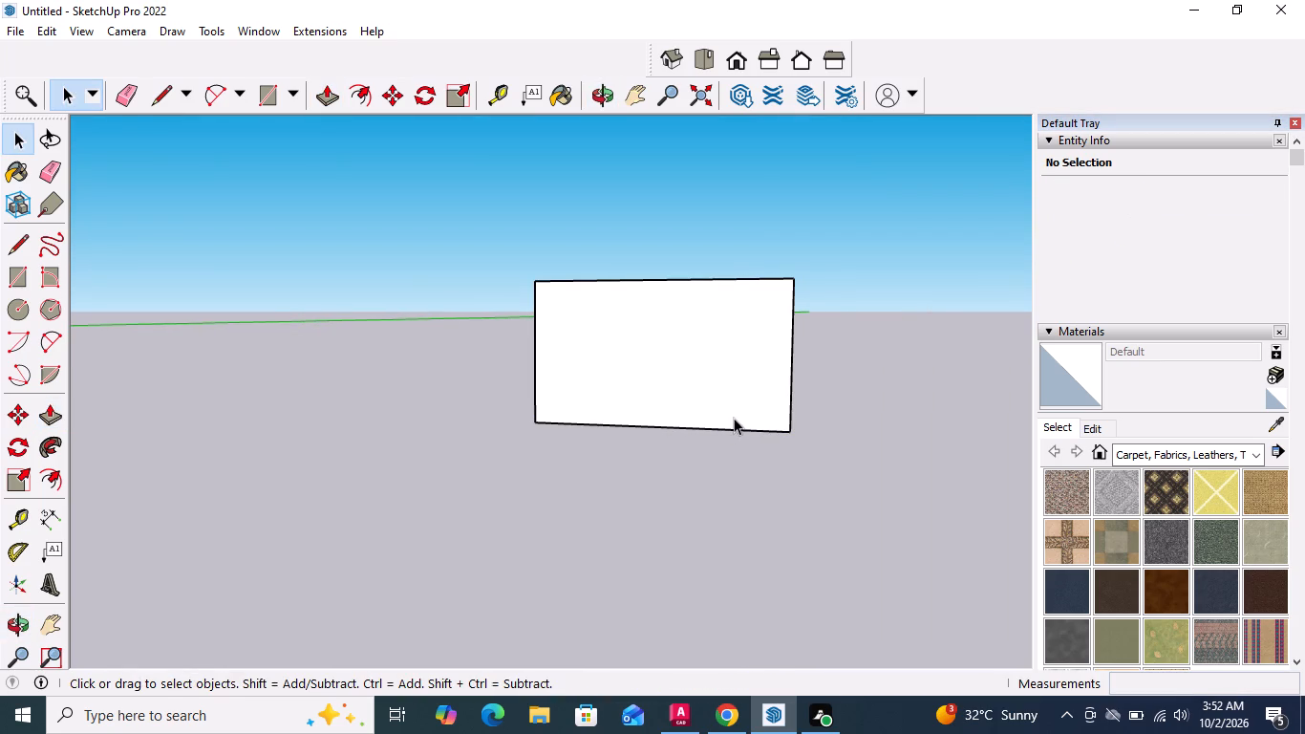
Draw a vertical line about 25' 3" long from bottom to top edge of the slab's front face, about 8' from its left edge.
{"action": "scroll", "coordinate": [713, 221], "scroll_direction": "down", "scroll_amount": 6}
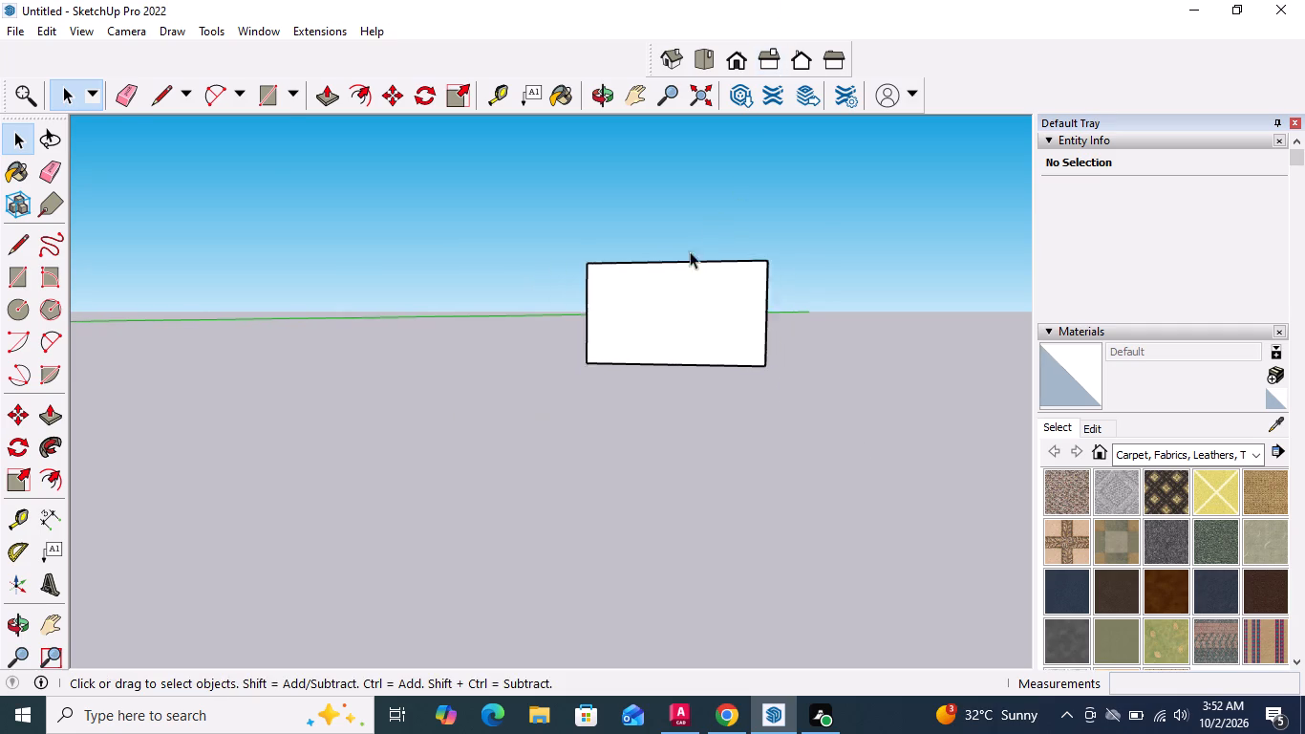
{"action": "scroll", "coordinate": [690, 251], "scroll_direction": "down", "scroll_amount": 2}
{"action": "middle_click_drag", "start_coordinate": [599, 355], "coordinate": [705, 471]}
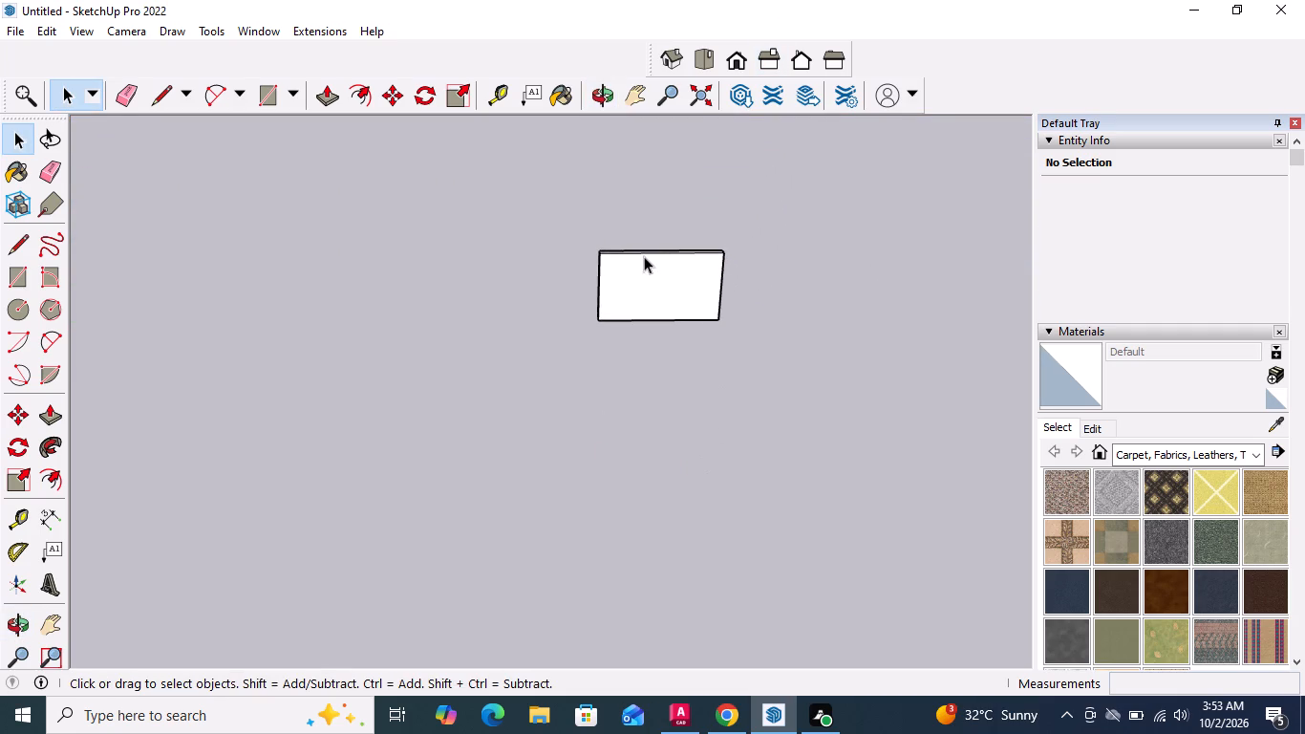
{"action": "scroll", "coordinate": [640, 256], "scroll_direction": "up", "scroll_amount": 4}
{"action": "scroll", "coordinate": [701, 326], "scroll_direction": "up", "scroll_amount": 8}
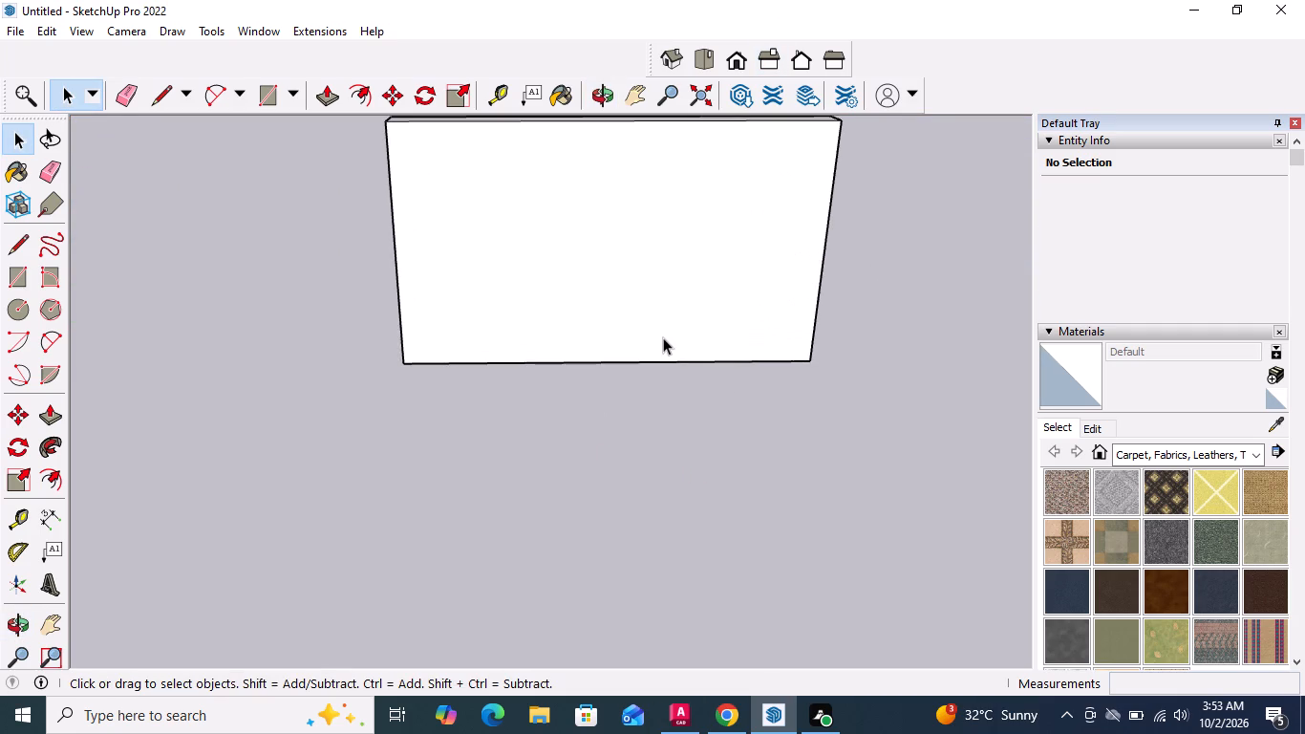
{"action": "left_click", "coordinate": [149, 95]}
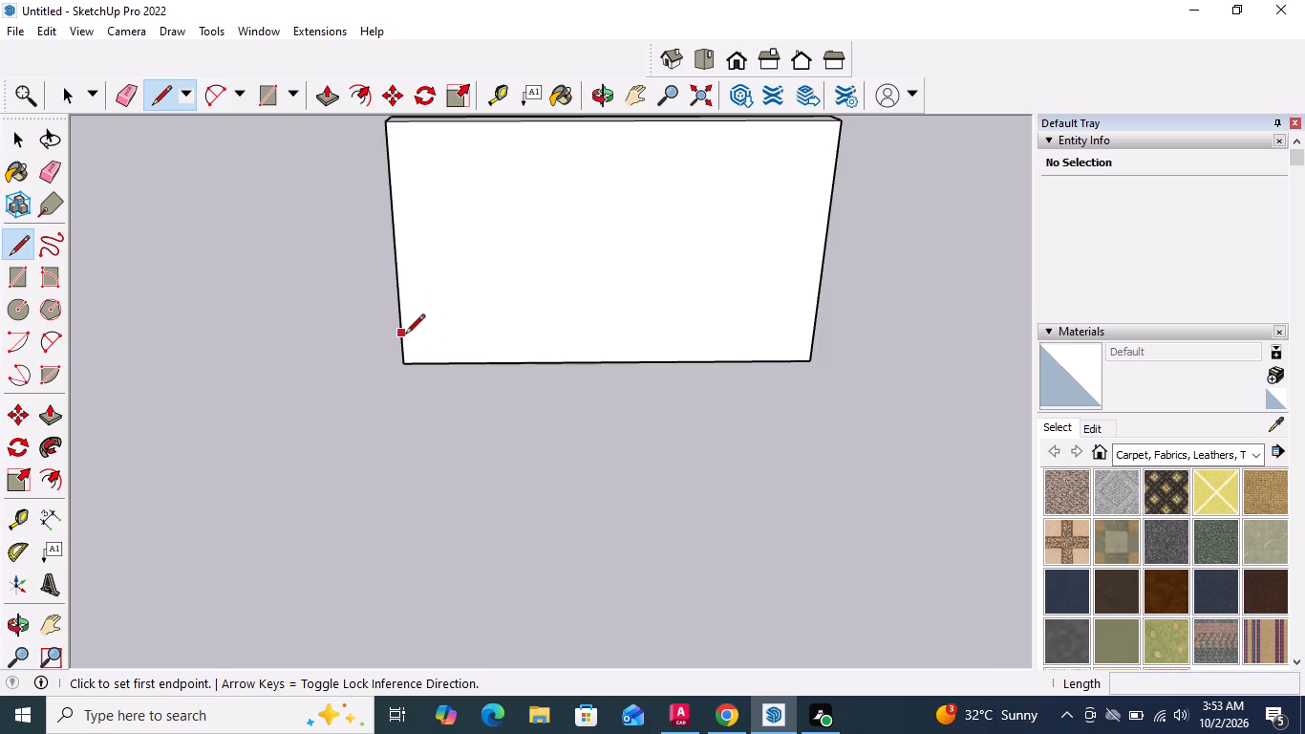
{"action": "scroll", "coordinate": [458, 451], "scroll_direction": "down", "scroll_amount": 2}
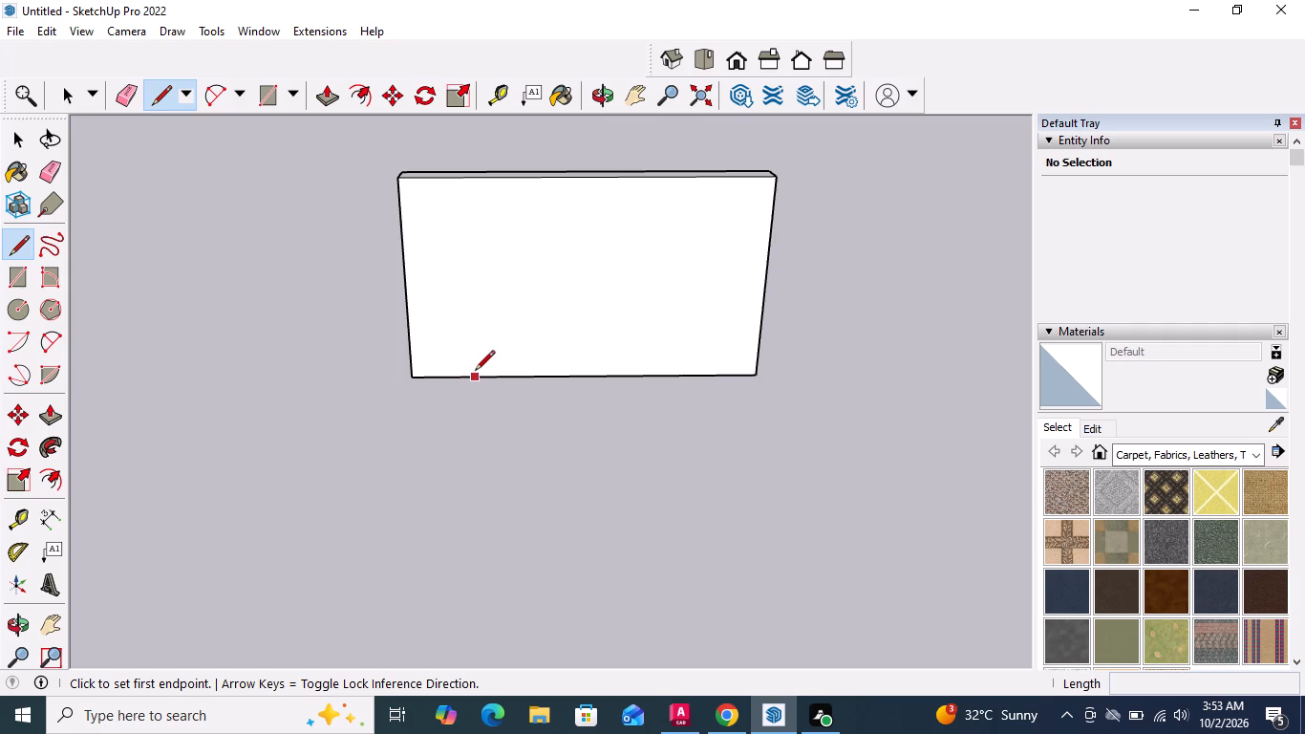
{"action": "left_click_drag", "start_coordinate": [475, 372], "coordinate": [490, 356]}
{"action": "left_click", "coordinate": [467, 178]}
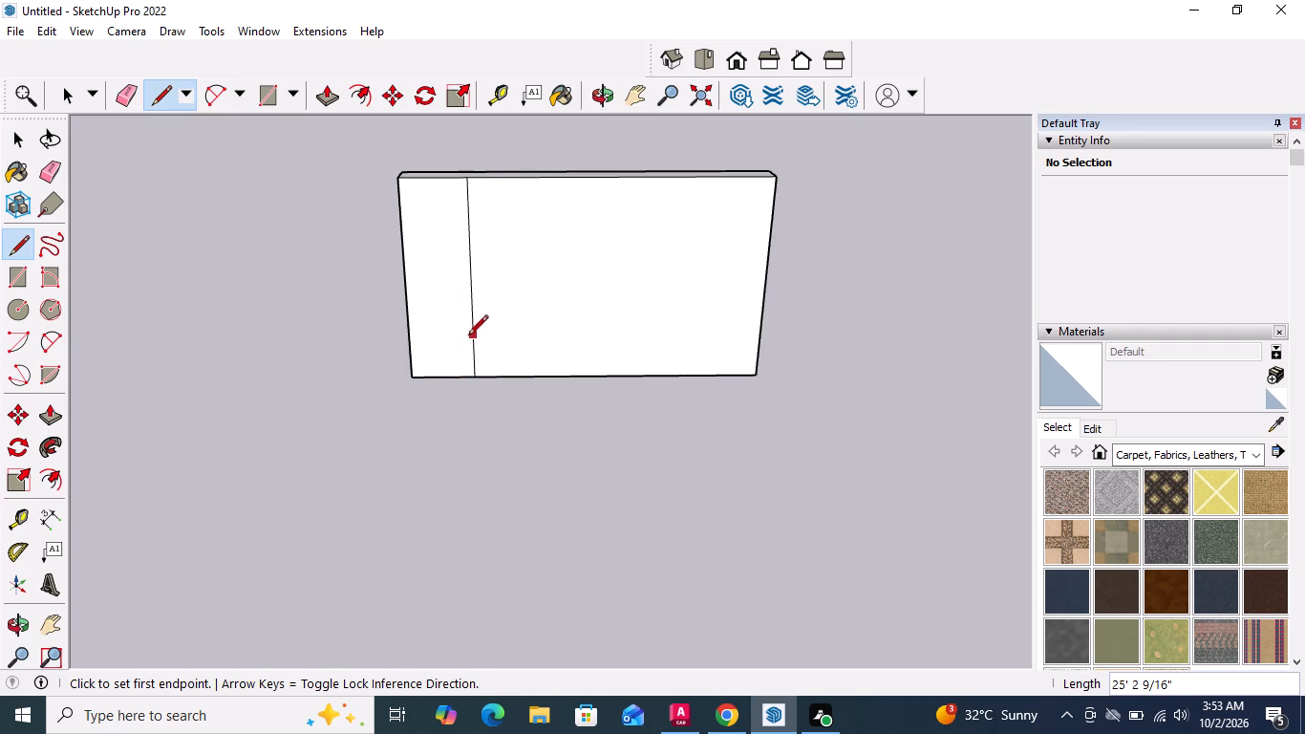
Draw two horizontal lines about 36' long from the vertical line to the face's right edge, one just above the bottom and one higher.
{"action": "scroll", "coordinate": [484, 390], "scroll_direction": "up", "scroll_amount": 4}
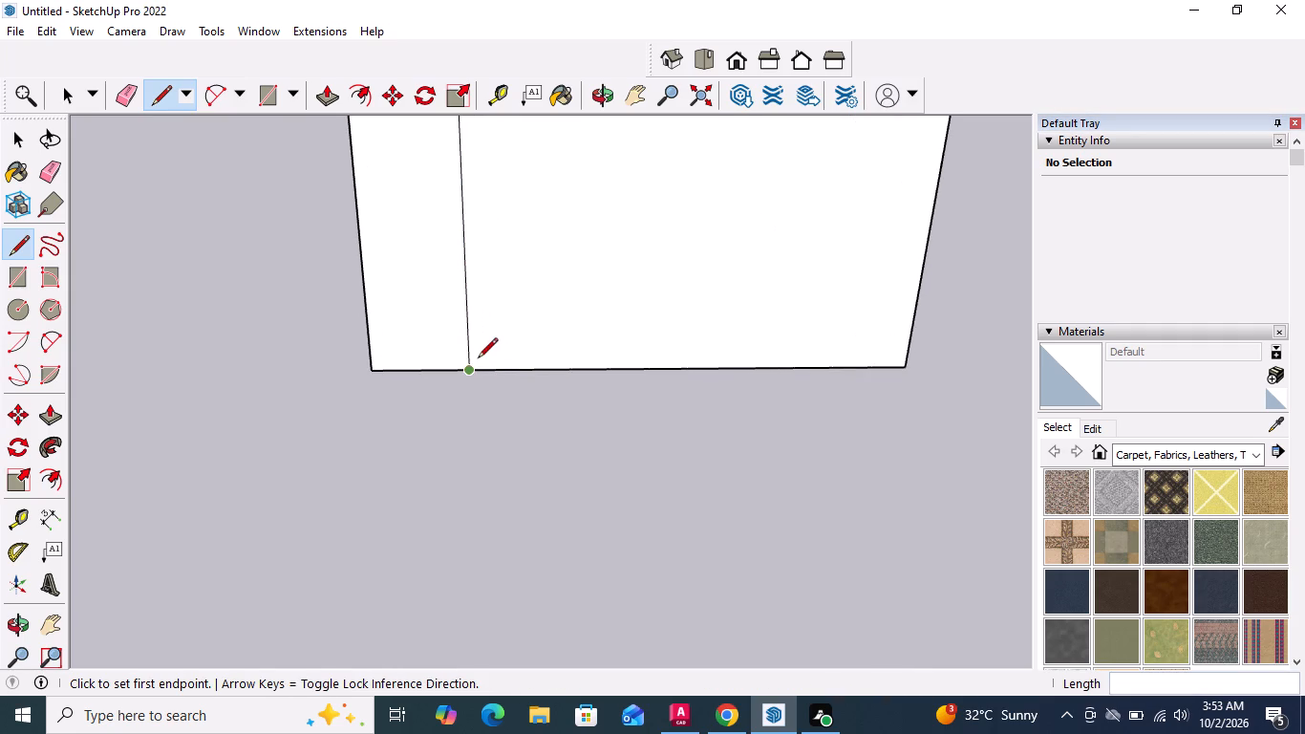
{"action": "left_click", "coordinate": [471, 356]}
{"action": "scroll", "coordinate": [503, 387], "scroll_direction": "down", "scroll_amount": 3}
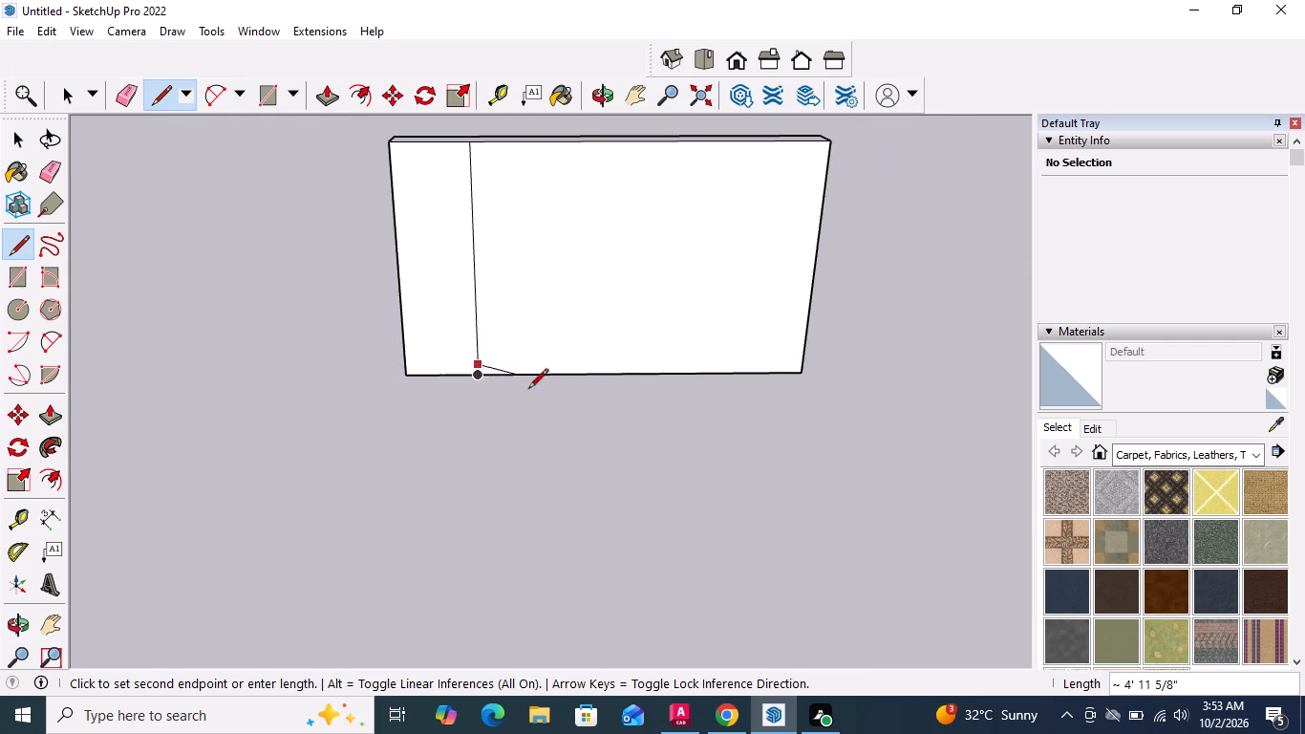
{"action": "left_click", "coordinate": [802, 358]}
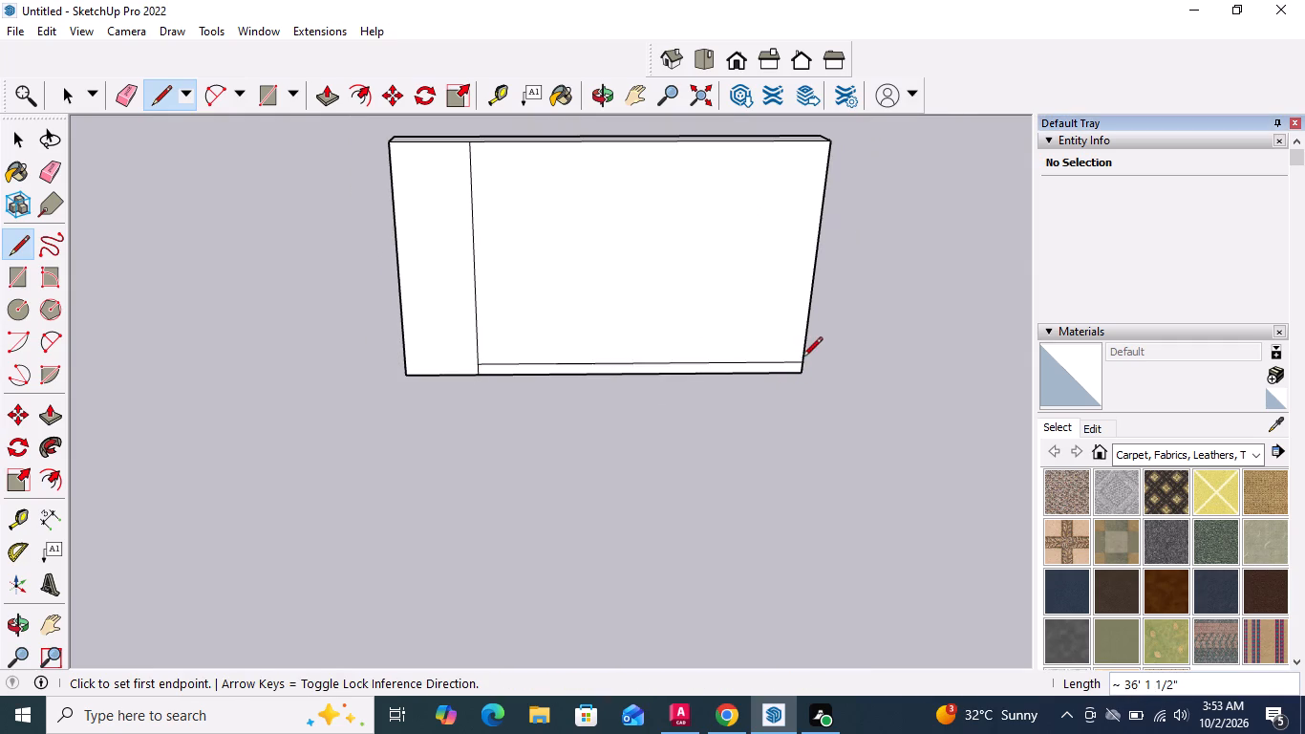
{"action": "left_click", "coordinate": [481, 319]}
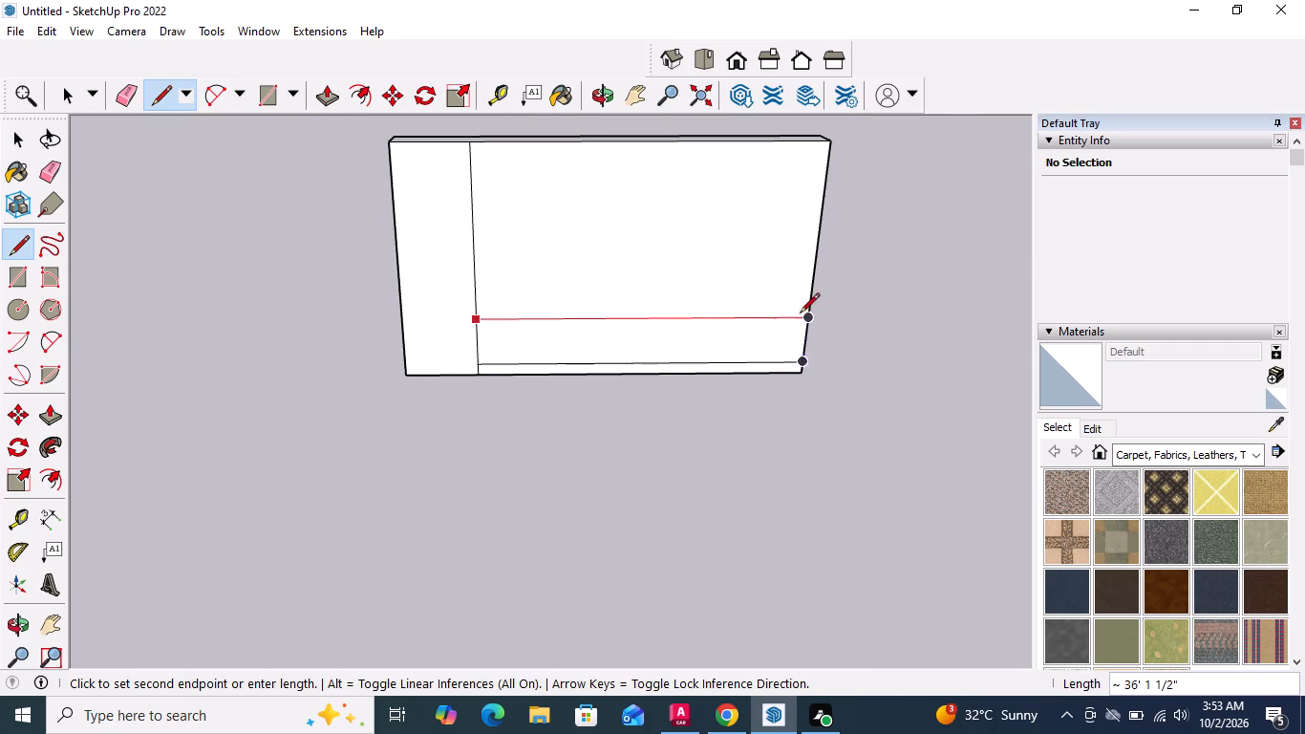
{"action": "left_click", "coordinate": [807, 313]}
Draw a second vertical line about 18' 8" long from the face's top edge to the upper horizontal line, near the first vertical.
{"action": "scroll", "coordinate": [534, 366], "scroll_direction": "down", "scroll_amount": 4}
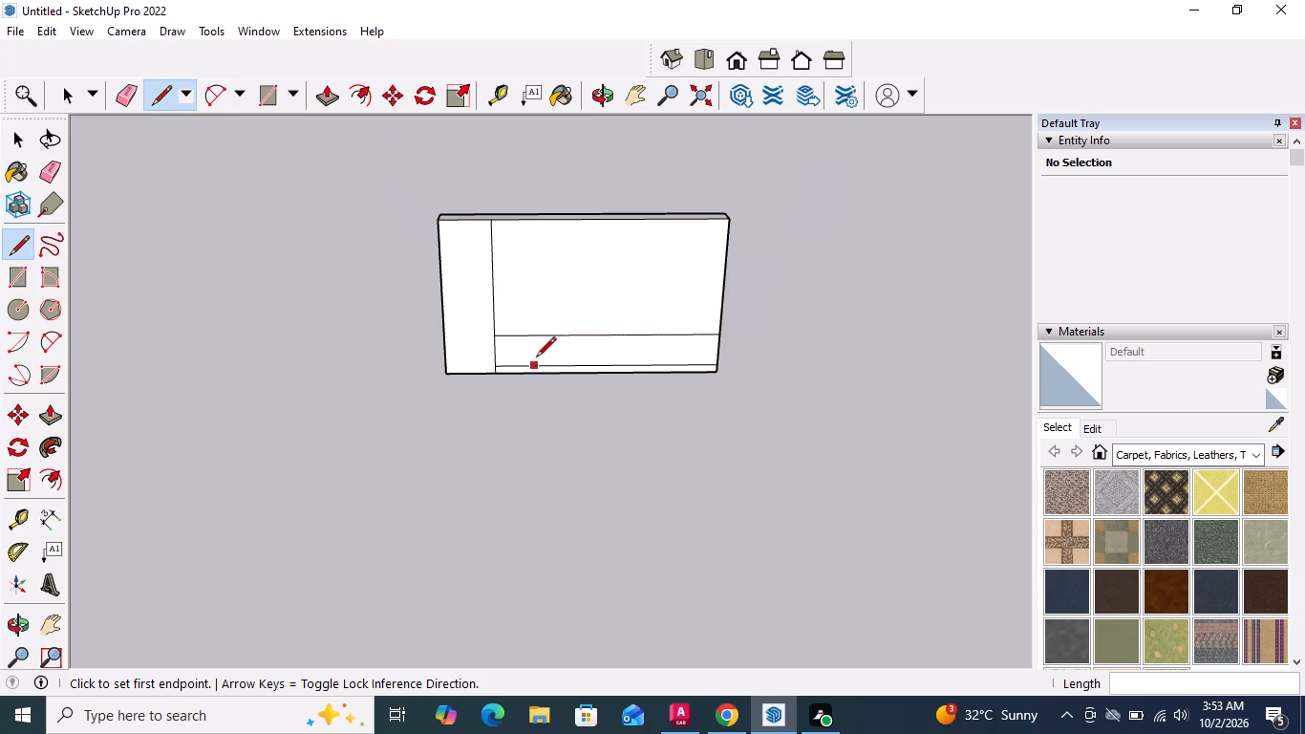
{"action": "scroll", "coordinate": [554, 257], "scroll_direction": "up", "scroll_amount": 3}
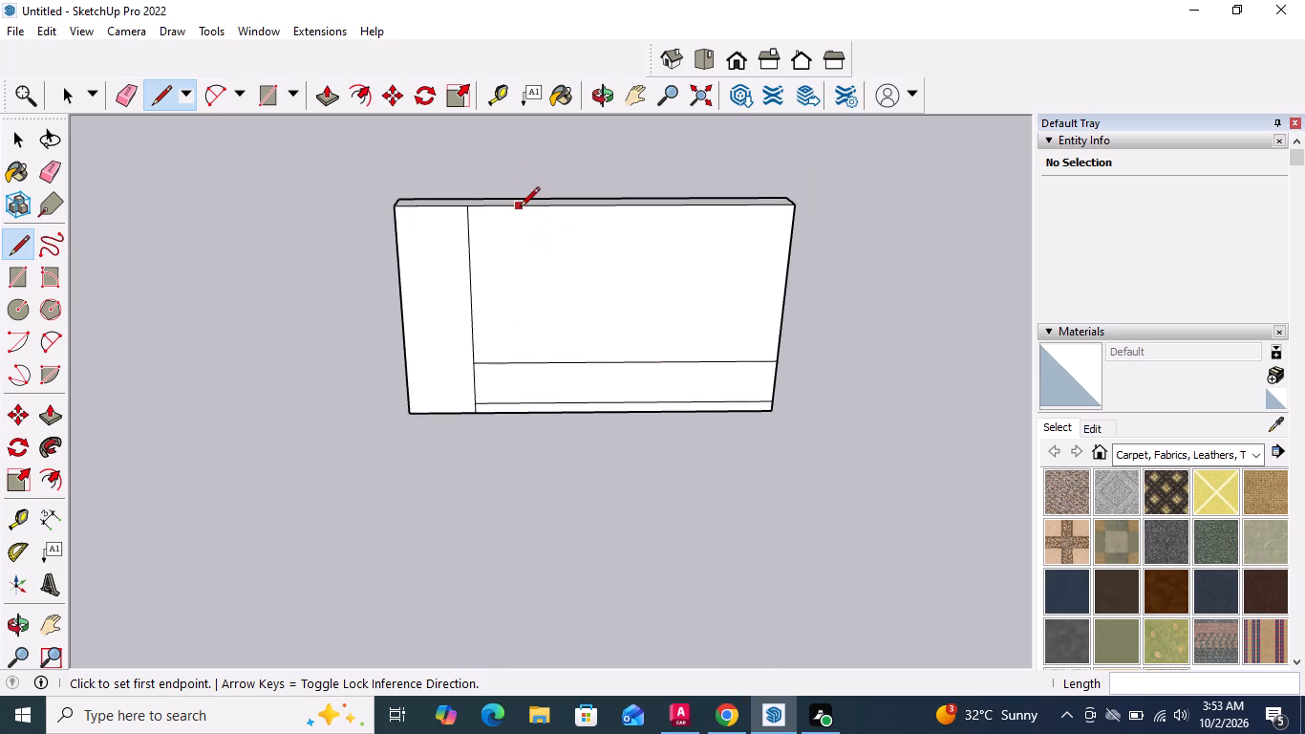
{"action": "left_click", "coordinate": [516, 208]}
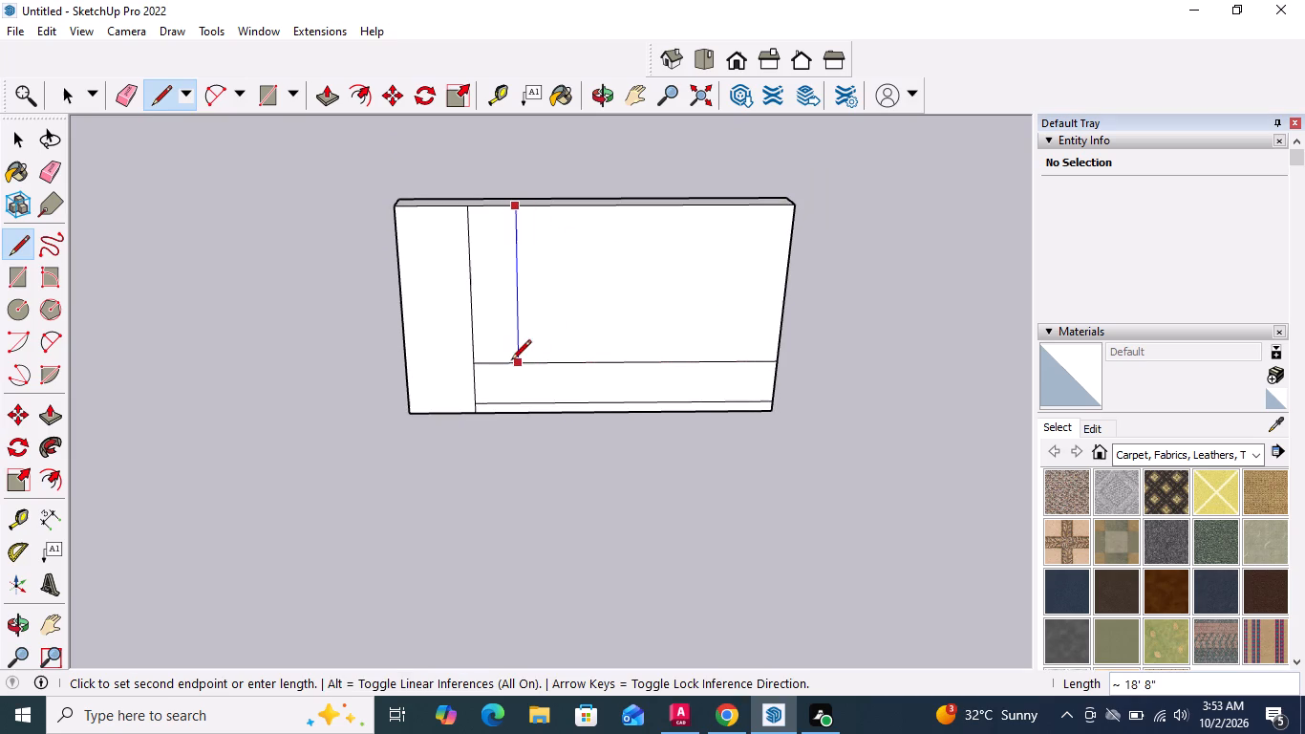
{"action": "left_click", "coordinate": [519, 360]}
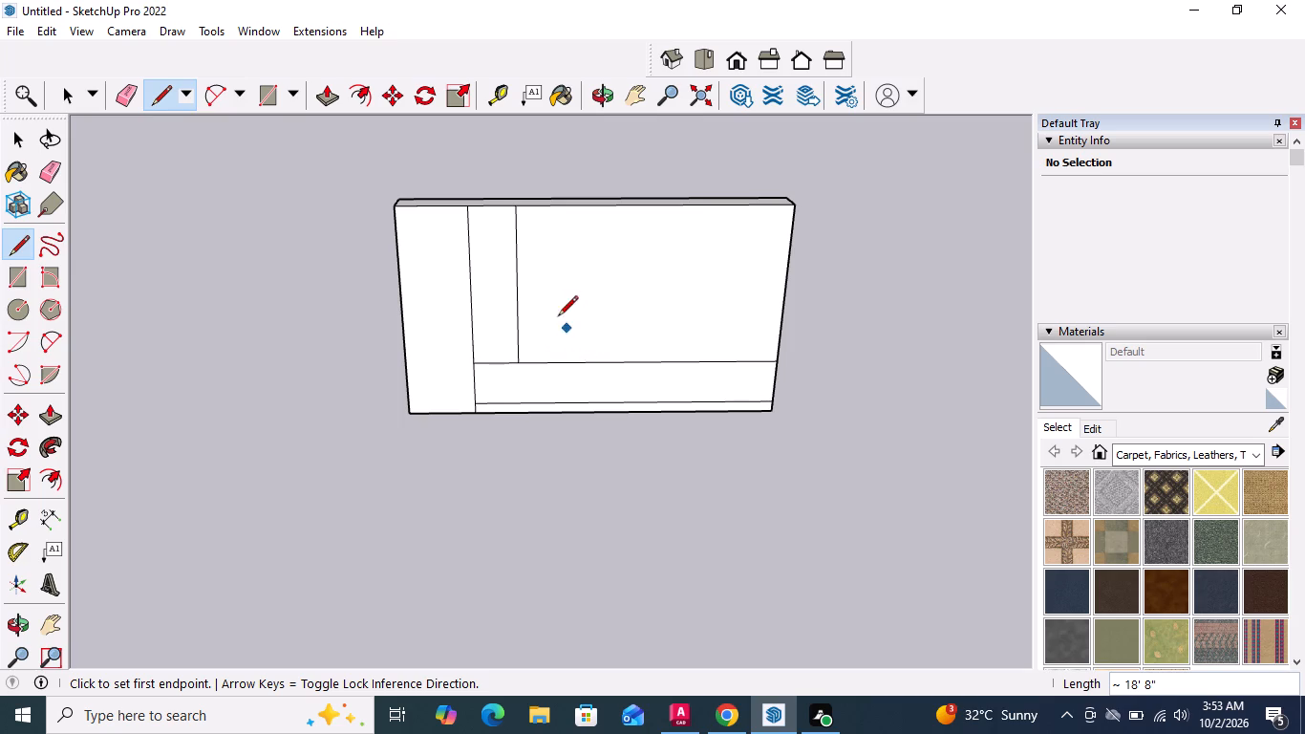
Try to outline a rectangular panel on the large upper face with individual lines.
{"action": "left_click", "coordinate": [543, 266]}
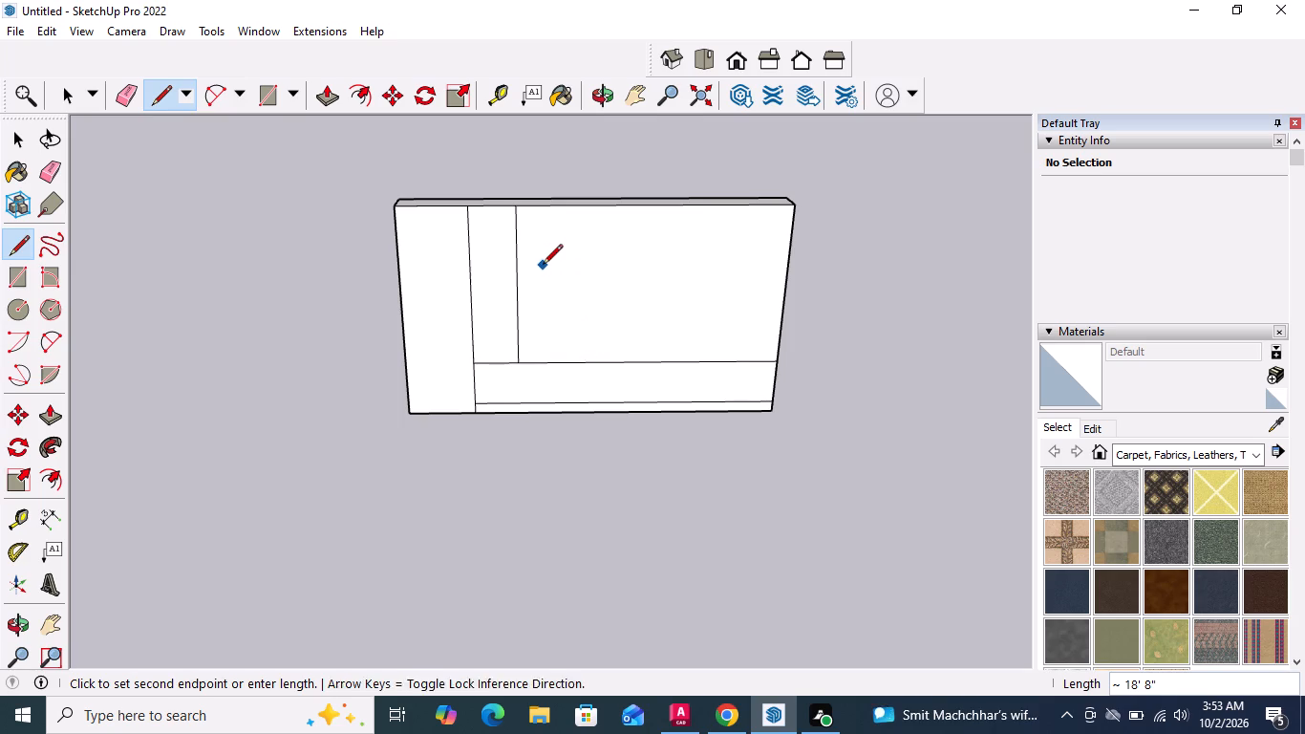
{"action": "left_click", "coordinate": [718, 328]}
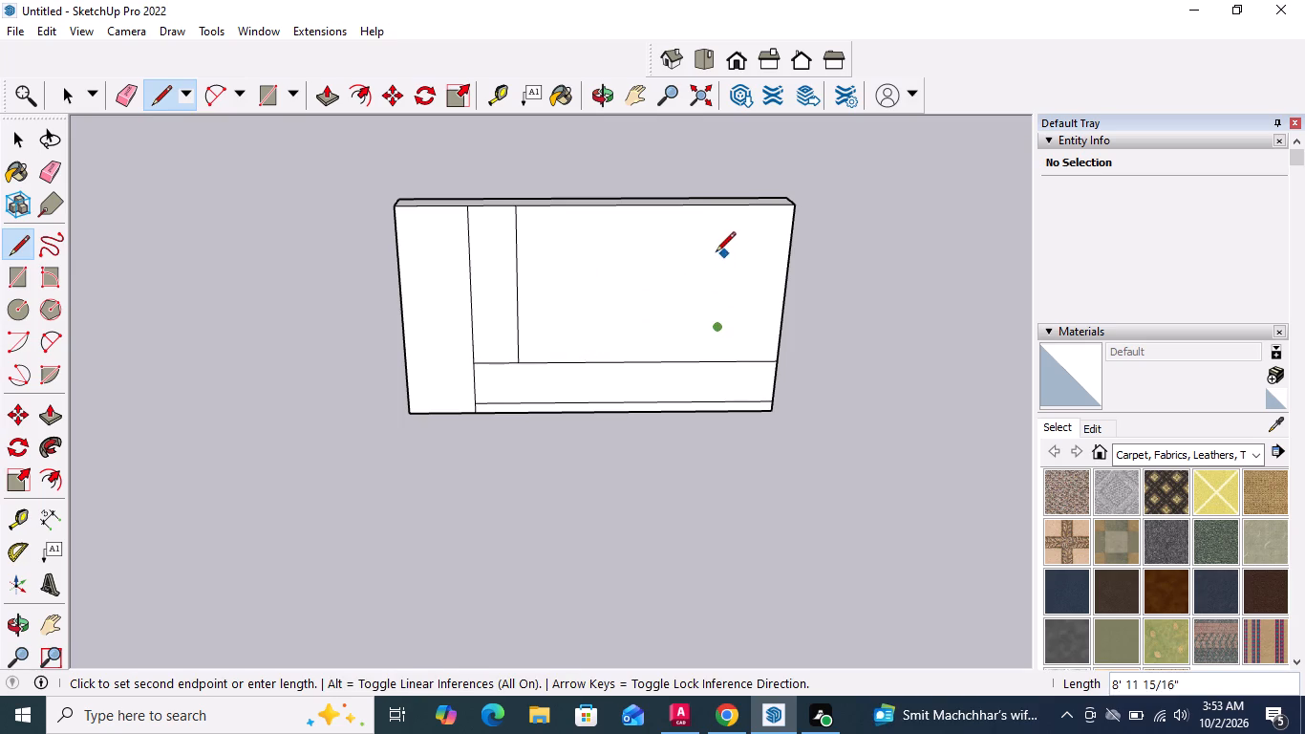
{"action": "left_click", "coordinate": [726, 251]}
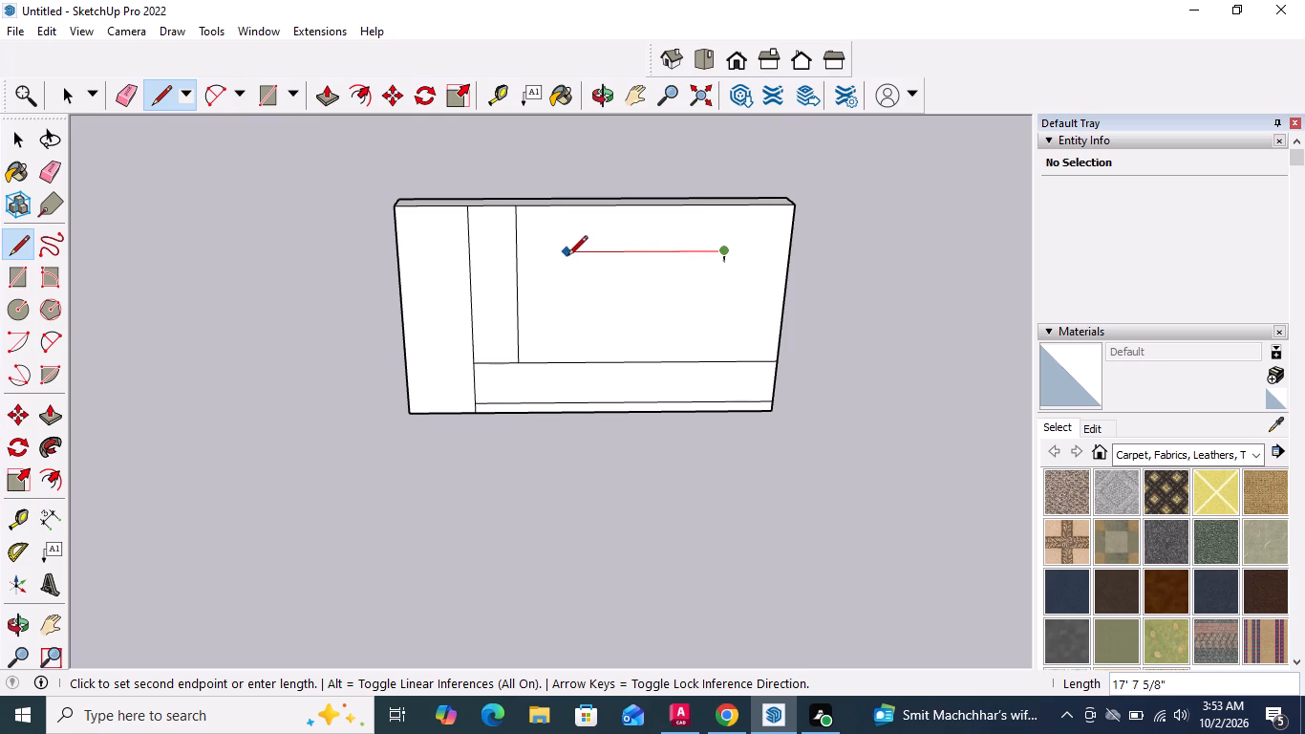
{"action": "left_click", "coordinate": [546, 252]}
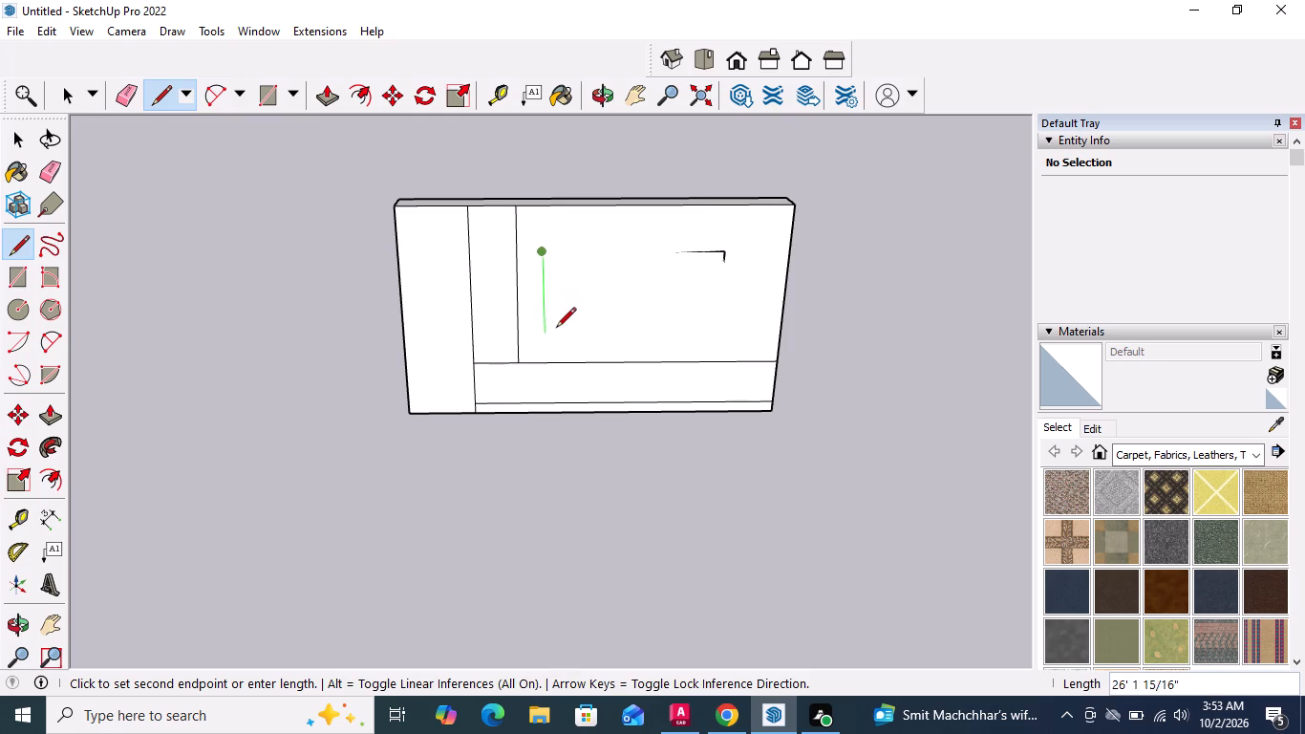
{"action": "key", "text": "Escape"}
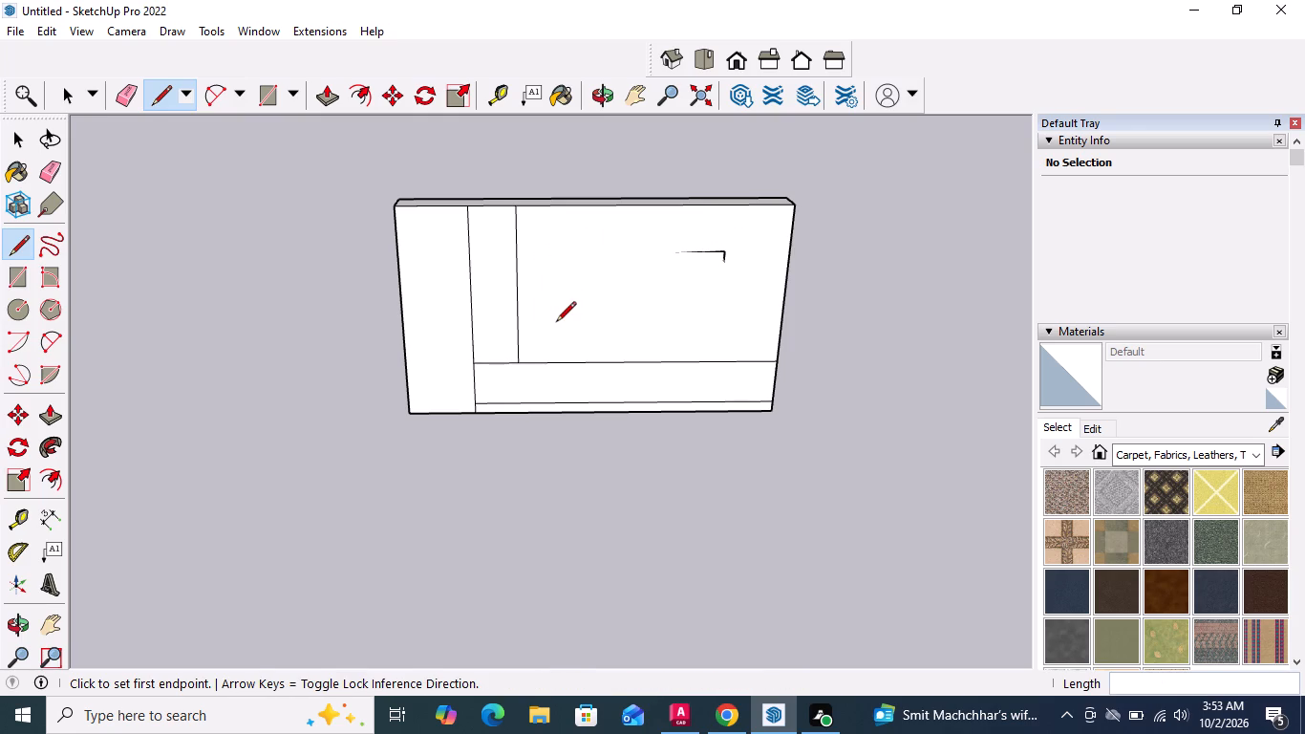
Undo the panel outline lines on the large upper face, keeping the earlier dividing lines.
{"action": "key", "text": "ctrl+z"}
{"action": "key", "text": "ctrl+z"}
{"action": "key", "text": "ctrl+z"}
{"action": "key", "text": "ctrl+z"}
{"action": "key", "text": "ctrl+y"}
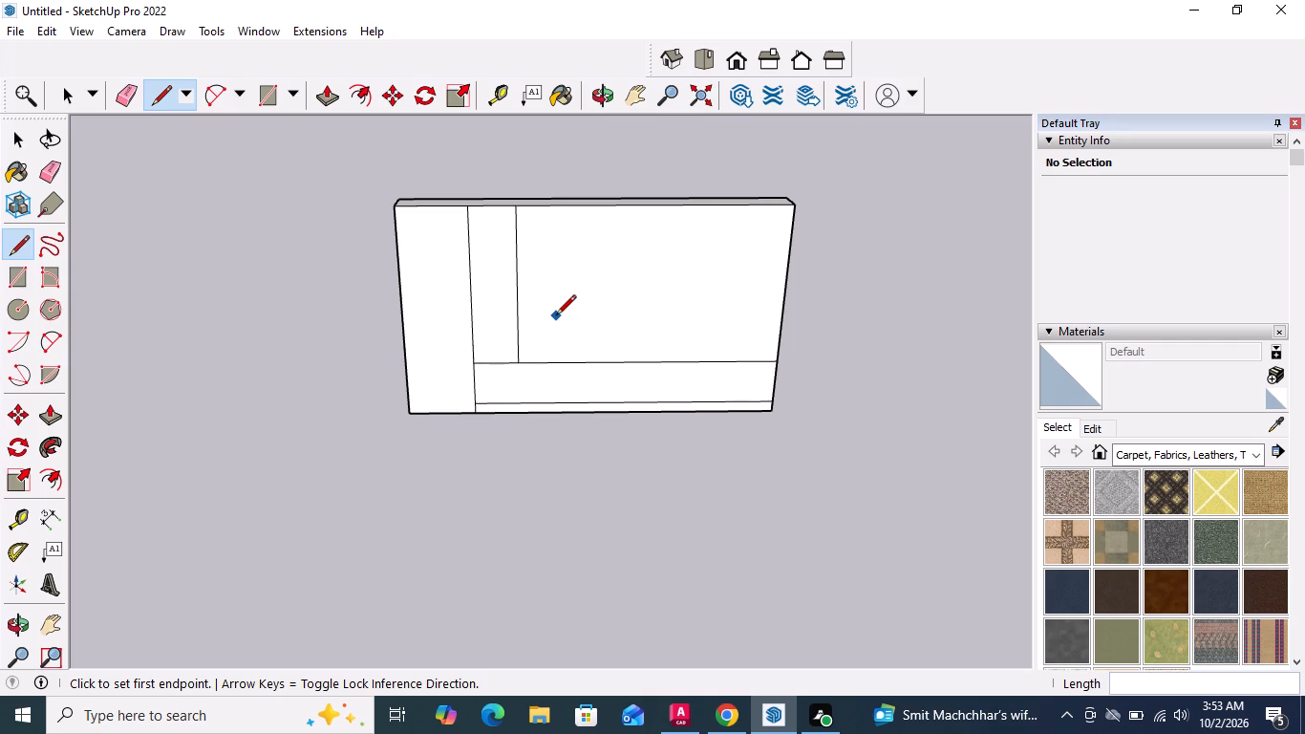
Draw a rectangle about 20' 3" by 8' 11" within the large upper area of the slab's front face.
{"action": "left_click", "coordinate": [290, 94]}
{"action": "left_click", "coordinate": [288, 128]}
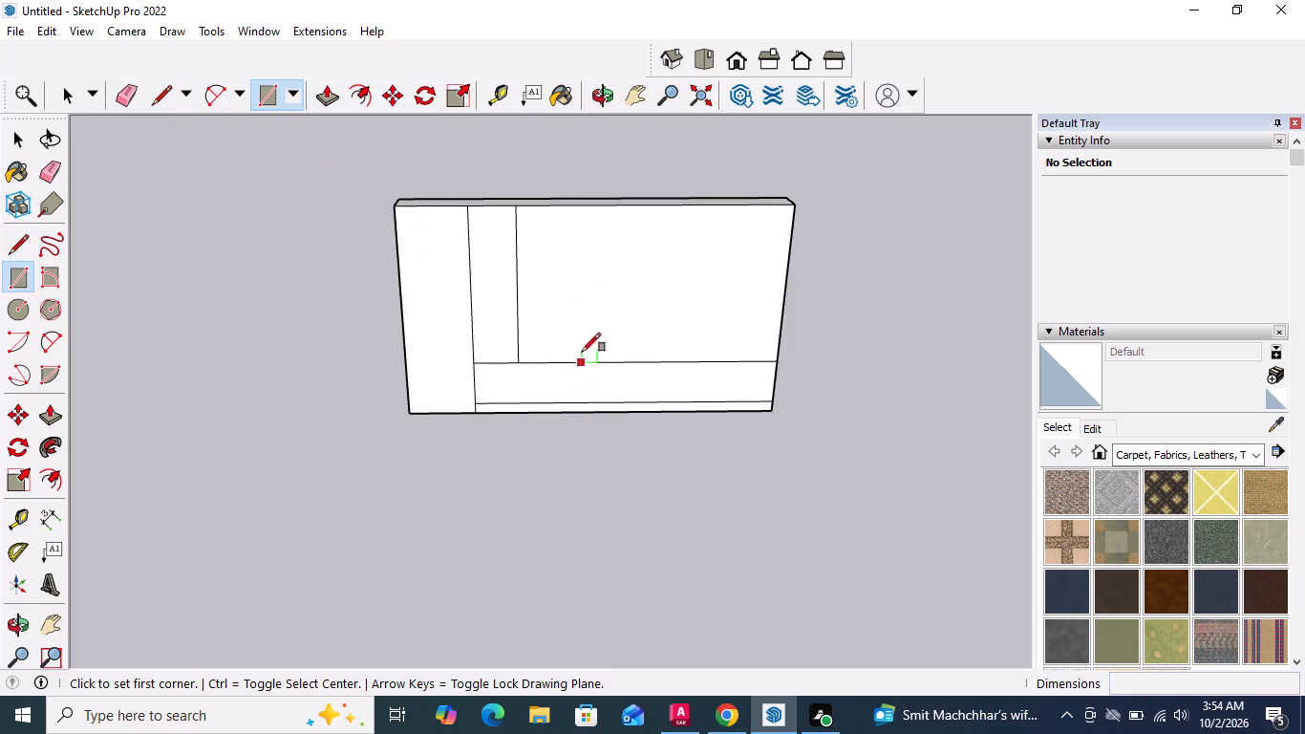
{"action": "left_click", "coordinate": [545, 268]}
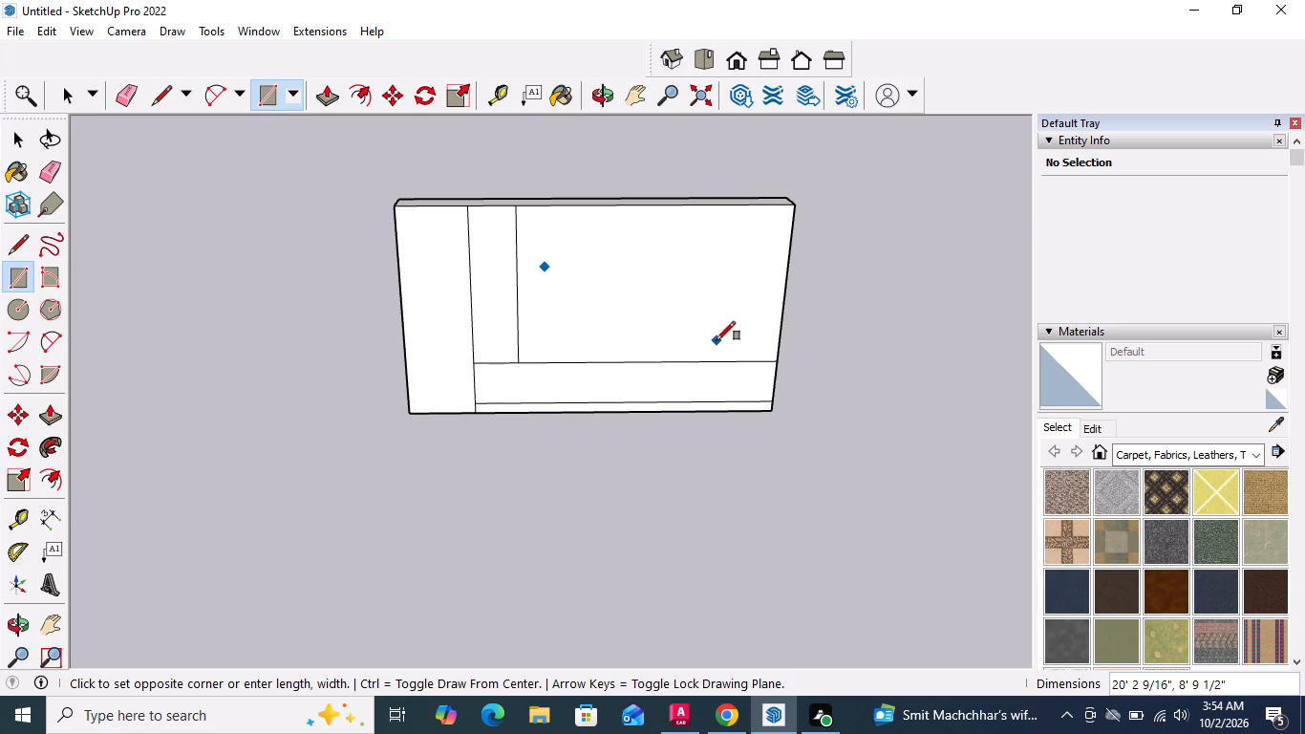
{"action": "left_click", "coordinate": [717, 340]}
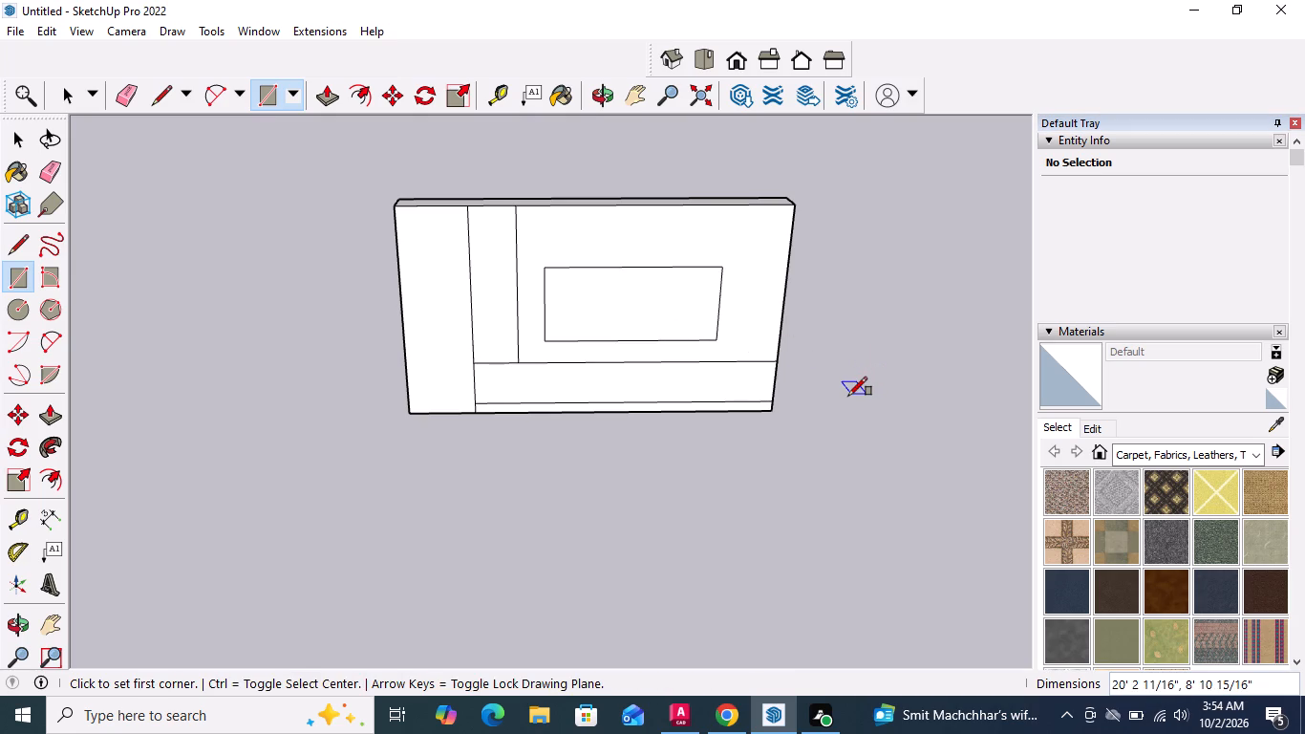
{"action": "key", "text": "space"}
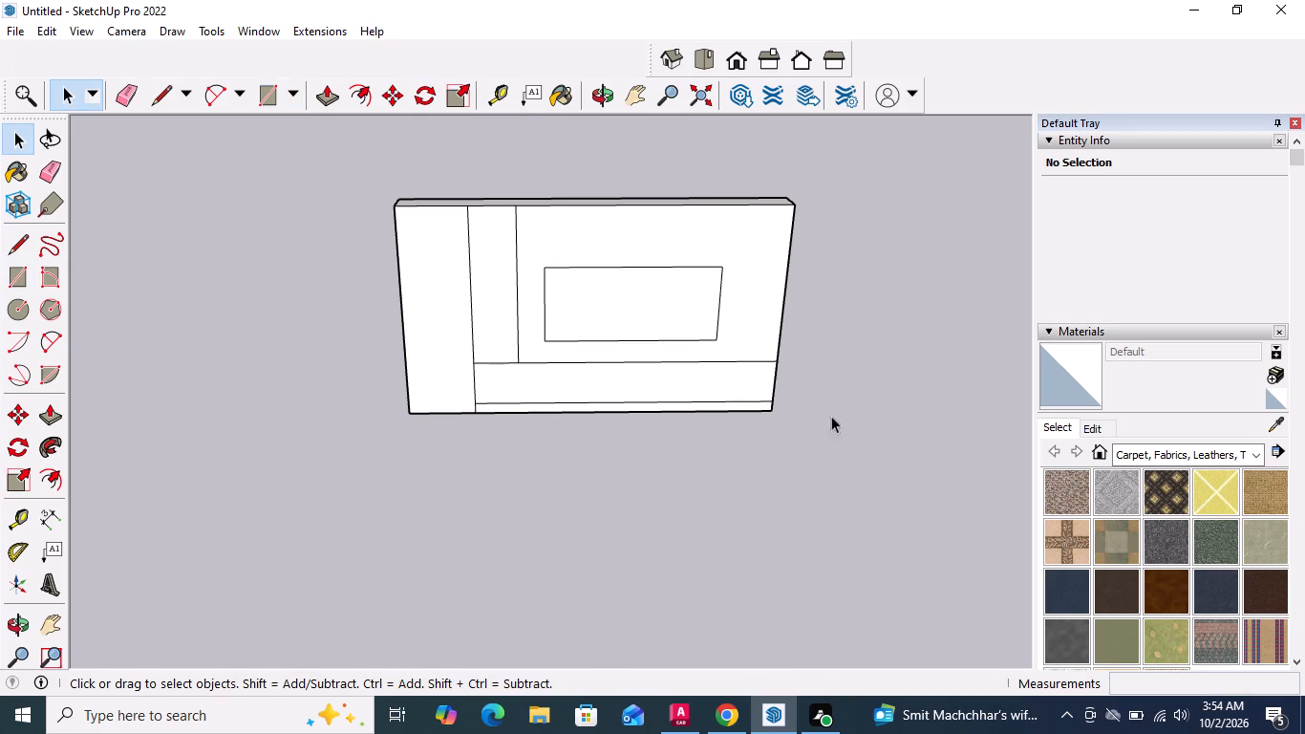
Push/Pull the full-height strip at the slab's left end outward about 4' 4".
{"action": "scroll", "coordinate": [705, 423], "scroll_direction": "down", "scroll_amount": 7}
{"action": "middle_click_drag", "start_coordinate": [693, 415], "coordinate": [696, 282]}
{"action": "scroll", "coordinate": [738, 370], "scroll_direction": "up", "scroll_amount": 4}
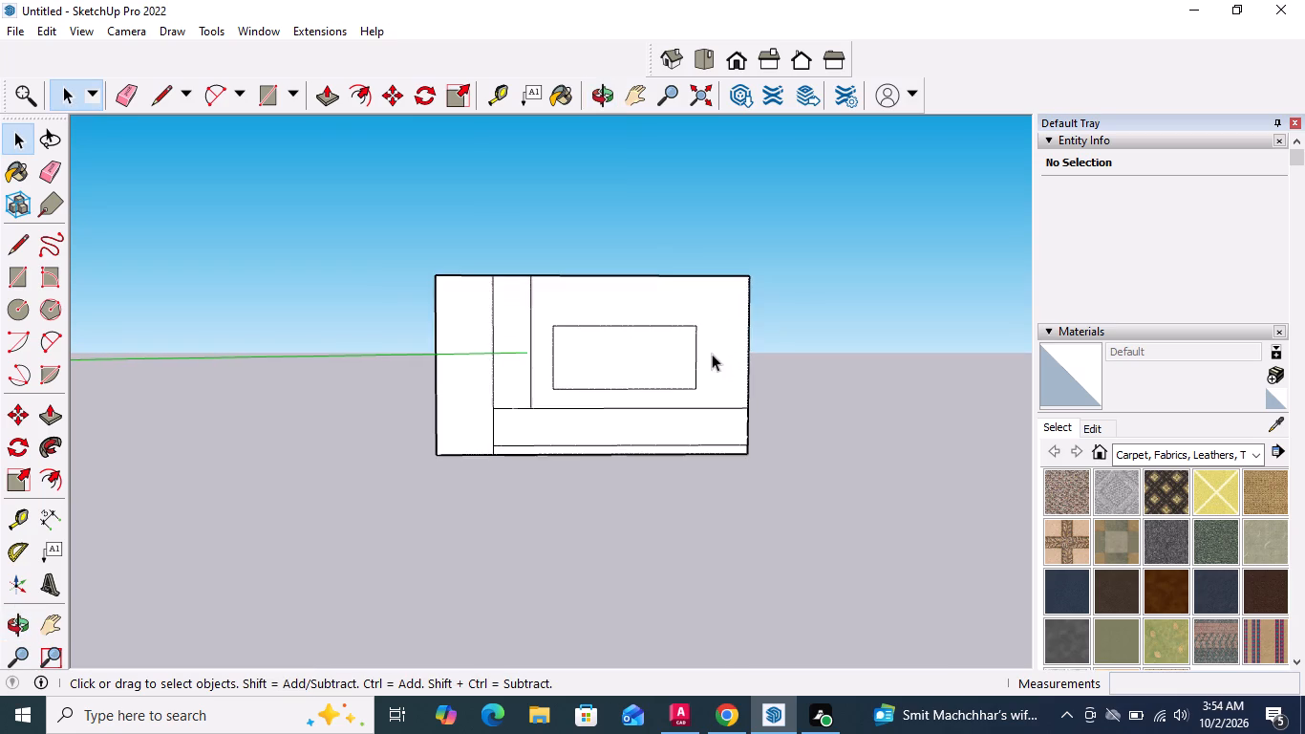
{"action": "scroll", "coordinate": [643, 352], "scroll_direction": "up", "scroll_amount": 2}
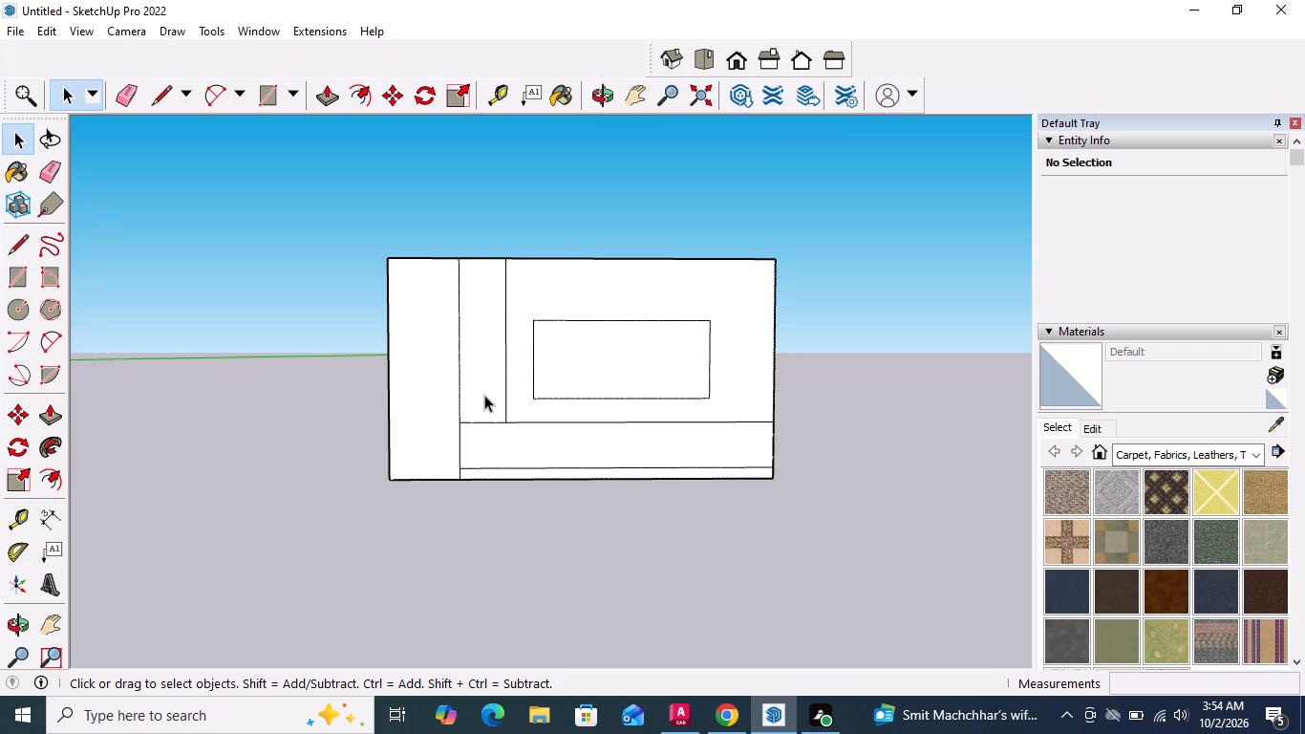
{"action": "middle_click_drag", "start_coordinate": [485, 395], "coordinate": [396, 491]}
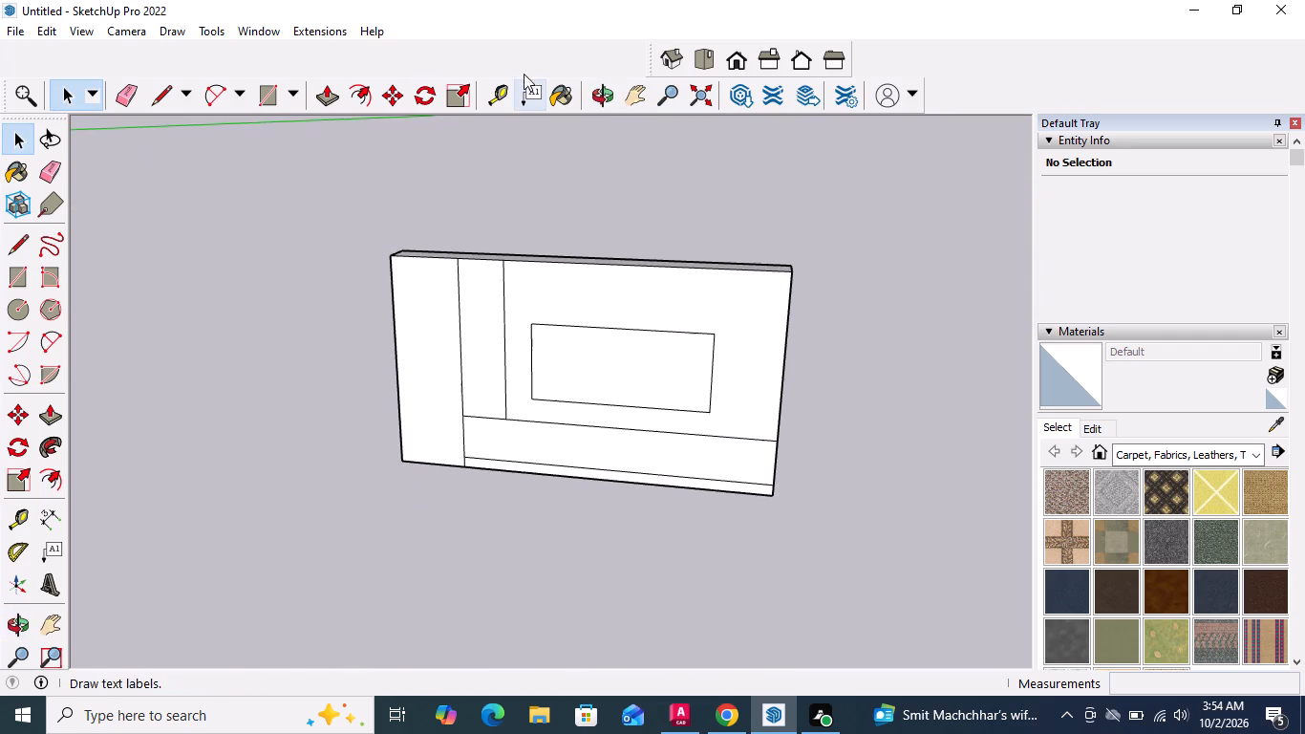
{"action": "left_click", "coordinate": [332, 106]}
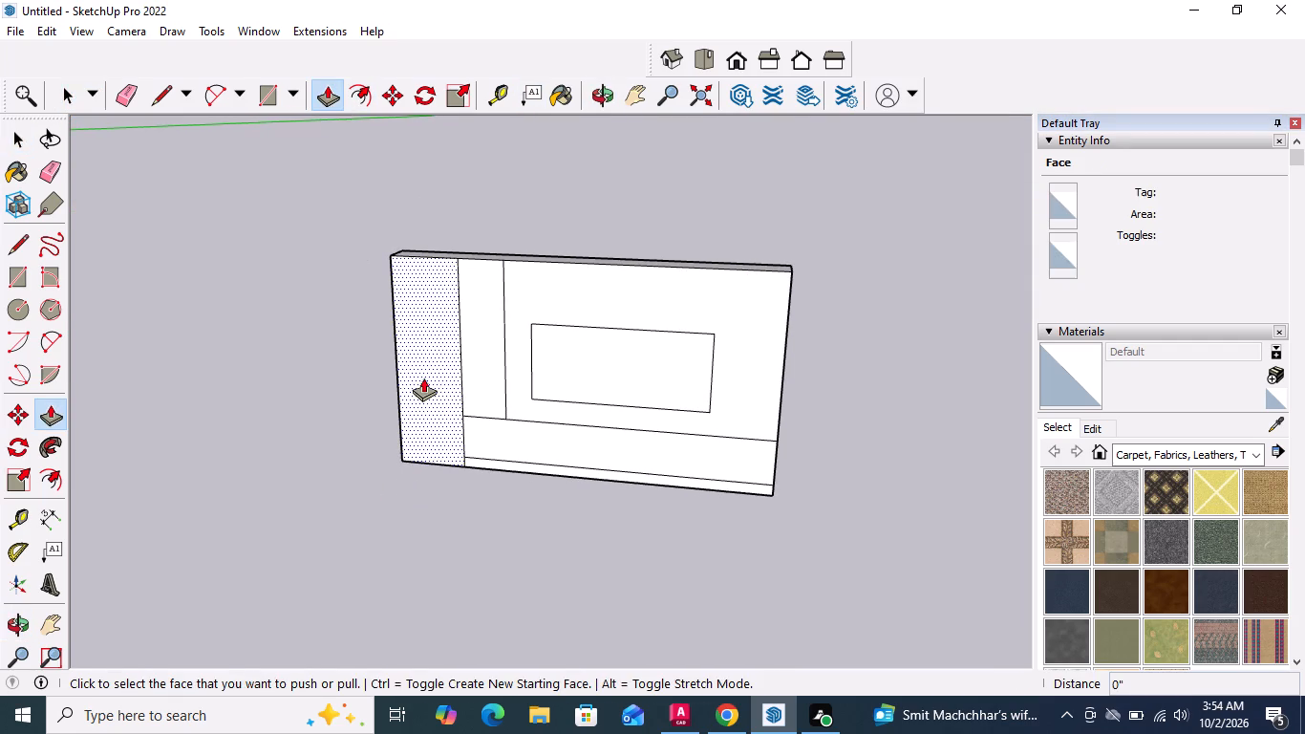
{"action": "left_click", "coordinate": [423, 378]}
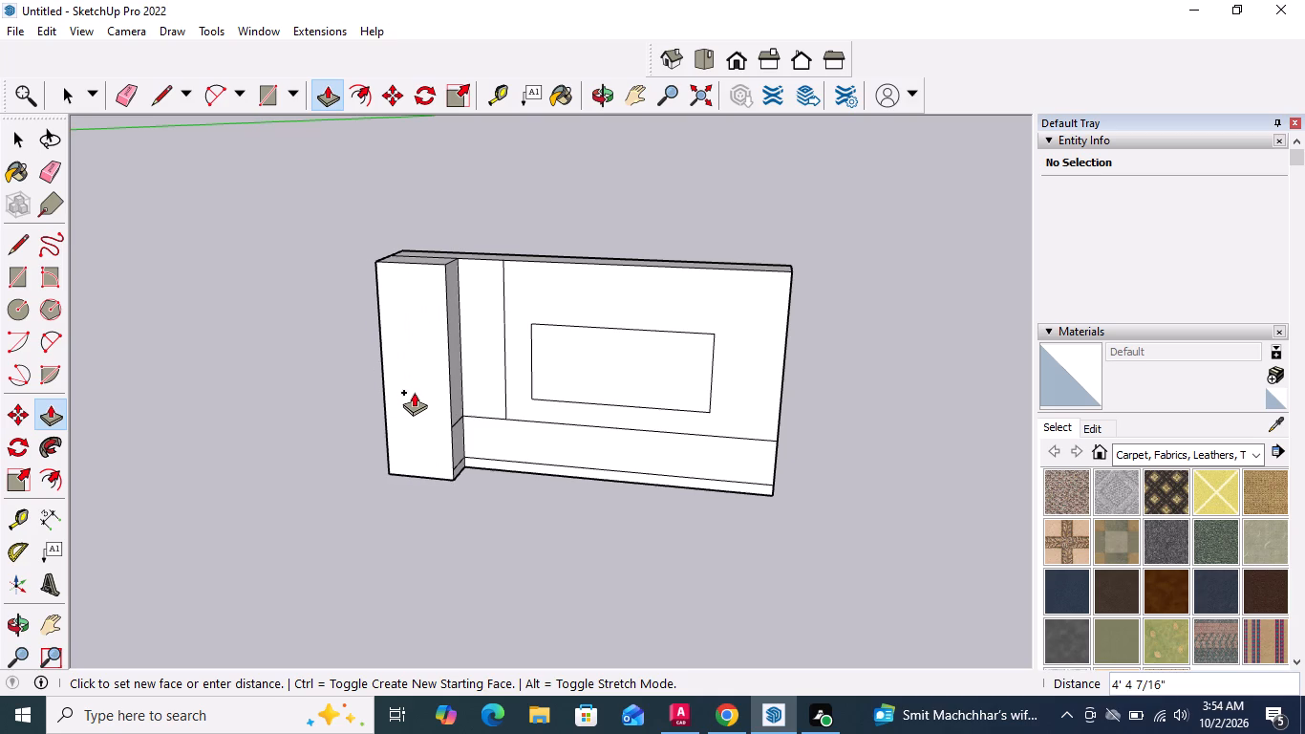
{"action": "left_click", "coordinate": [414, 390]}
Repeat the same Push/Pull distance on the wide horizontal band and on the narrow vertical strip beside the left column.
{"action": "double_click", "coordinate": [534, 443]}
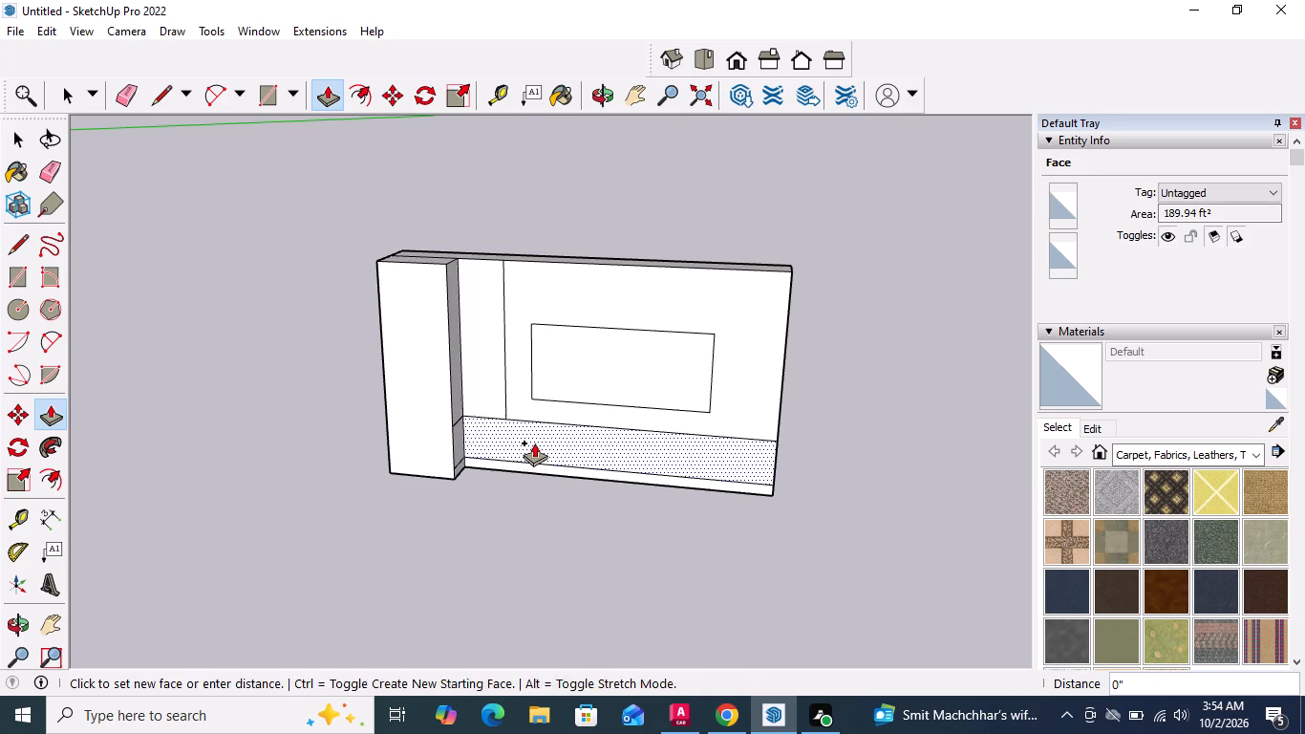
{"action": "double_click", "coordinate": [479, 349]}
{"action": "key", "text": "space"}
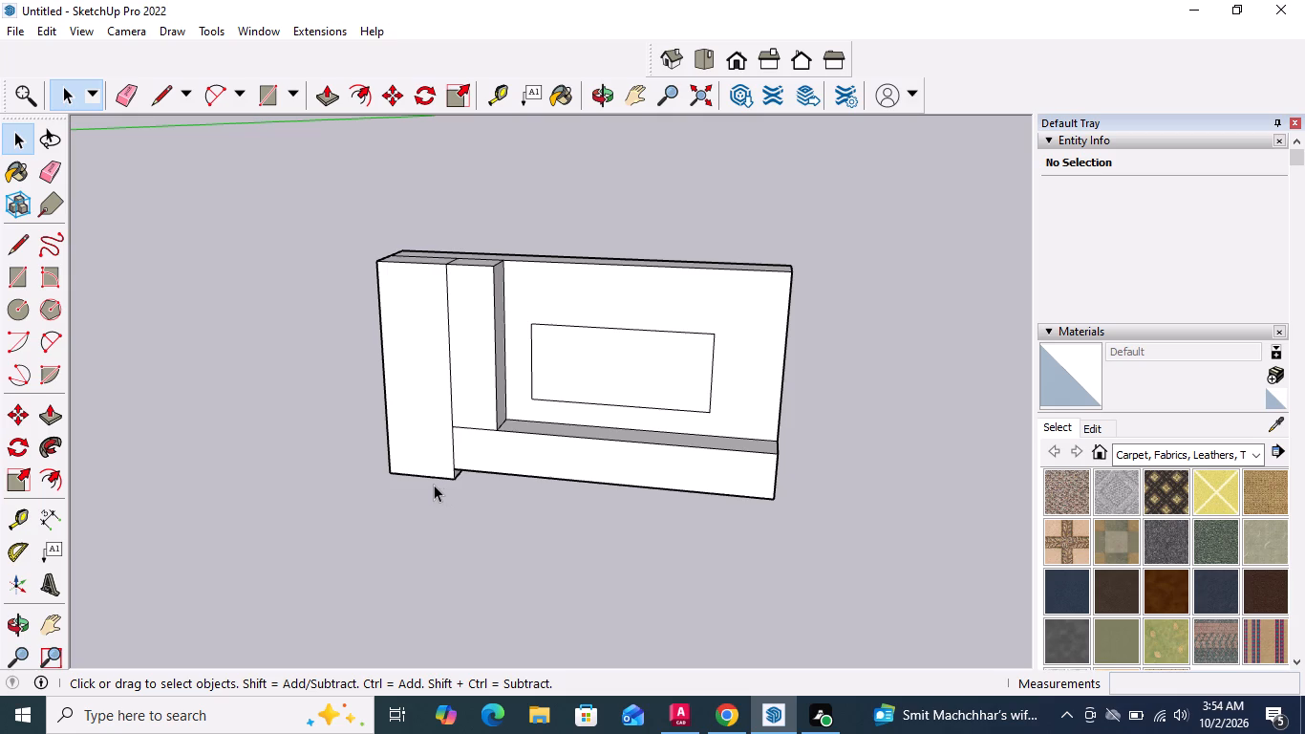
Draw a horizontal line about 8' long across the front of the slab's left end column, slightly above its base.
{"action": "left_click", "coordinate": [158, 104]}
{"action": "scroll", "coordinate": [408, 480], "scroll_direction": "up", "scroll_amount": 3}
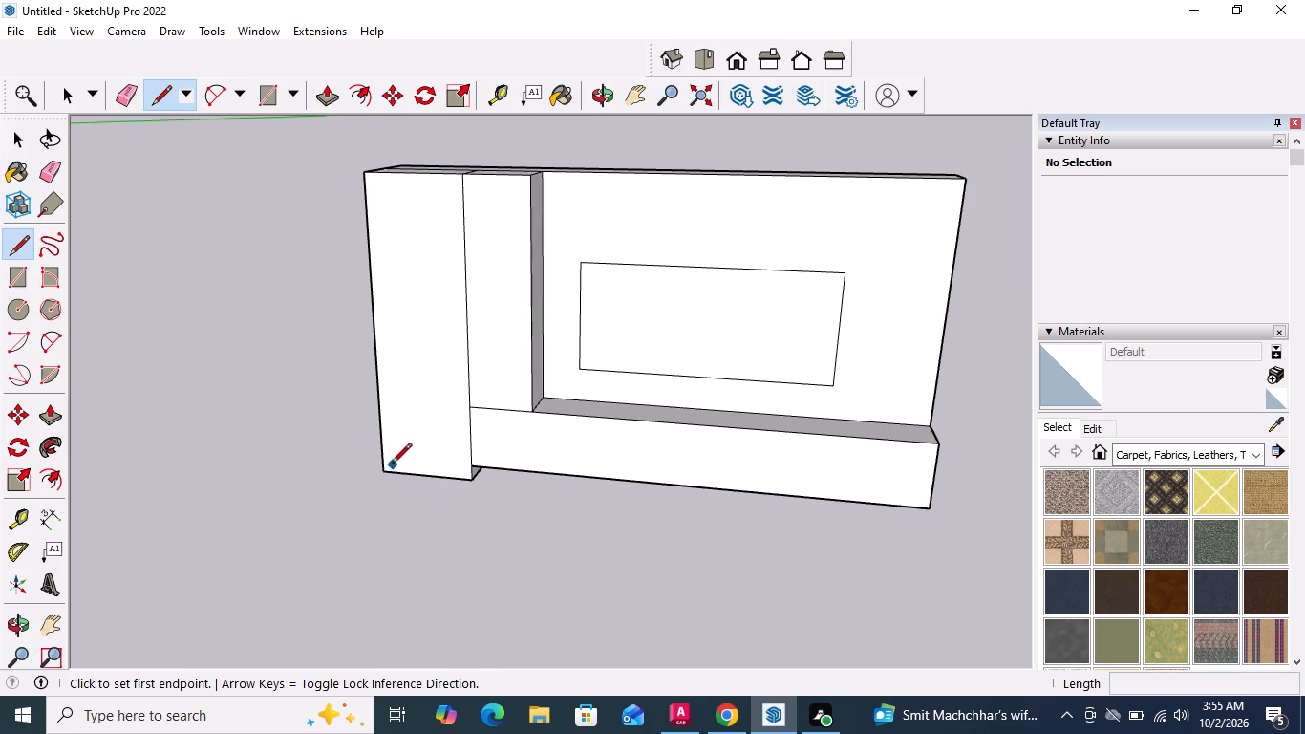
{"action": "left_click", "coordinate": [380, 454]}
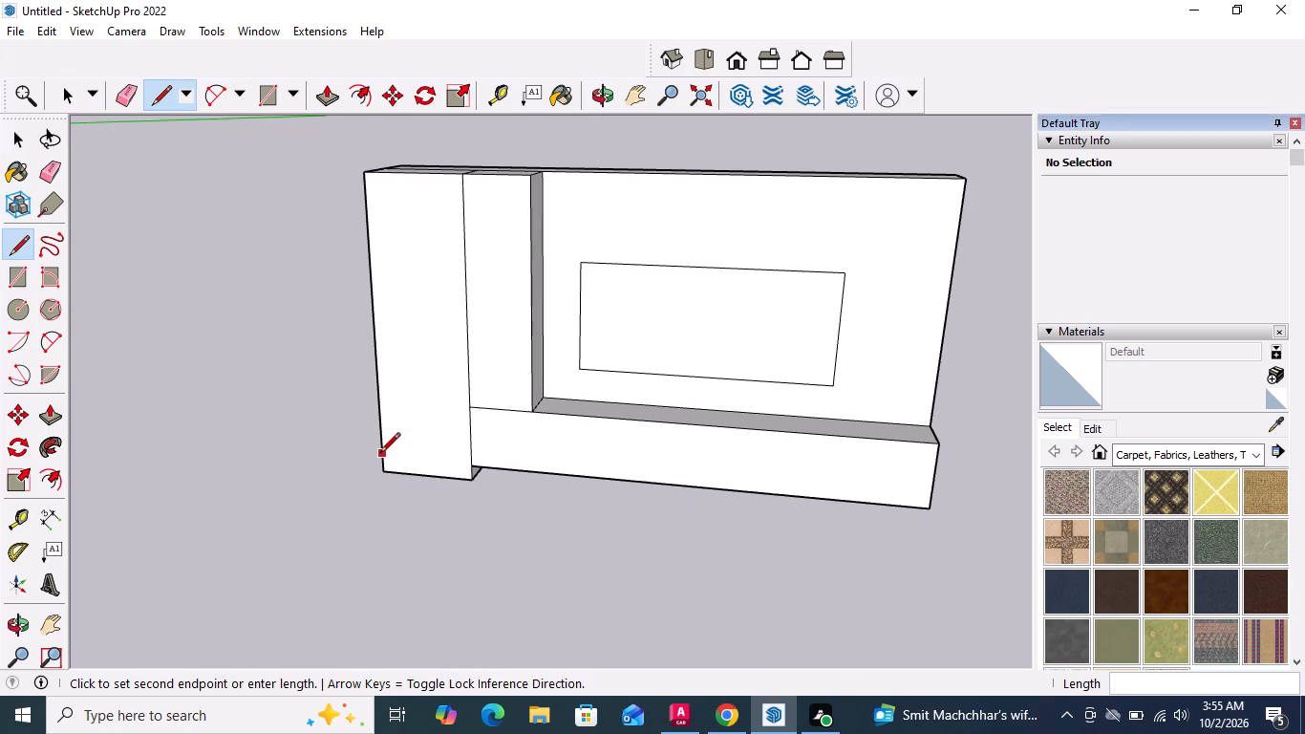
{"action": "left_click", "coordinate": [472, 454]}
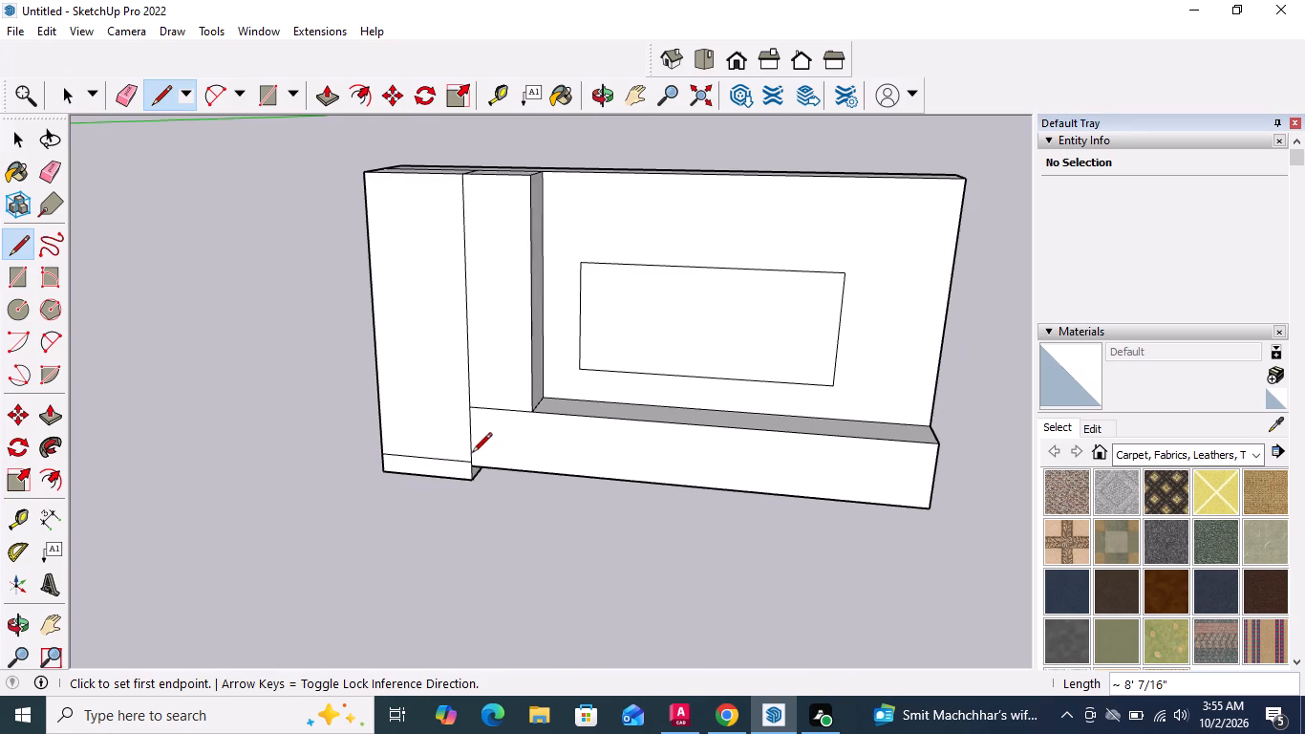
{"action": "key", "text": "space"}
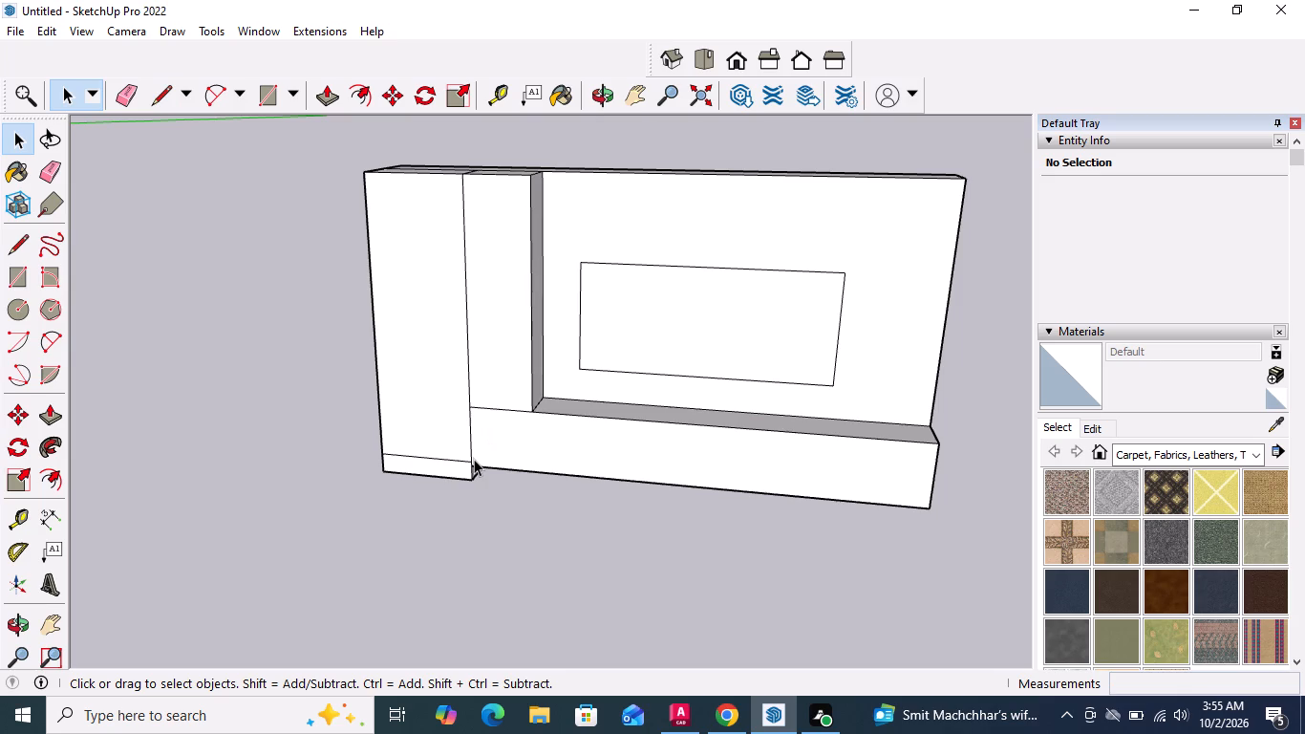
Draw a vertical line about 23' 7" from the middle of the base line to the top edge, splitting the left column in two.
{"action": "left_click", "coordinate": [164, 94]}
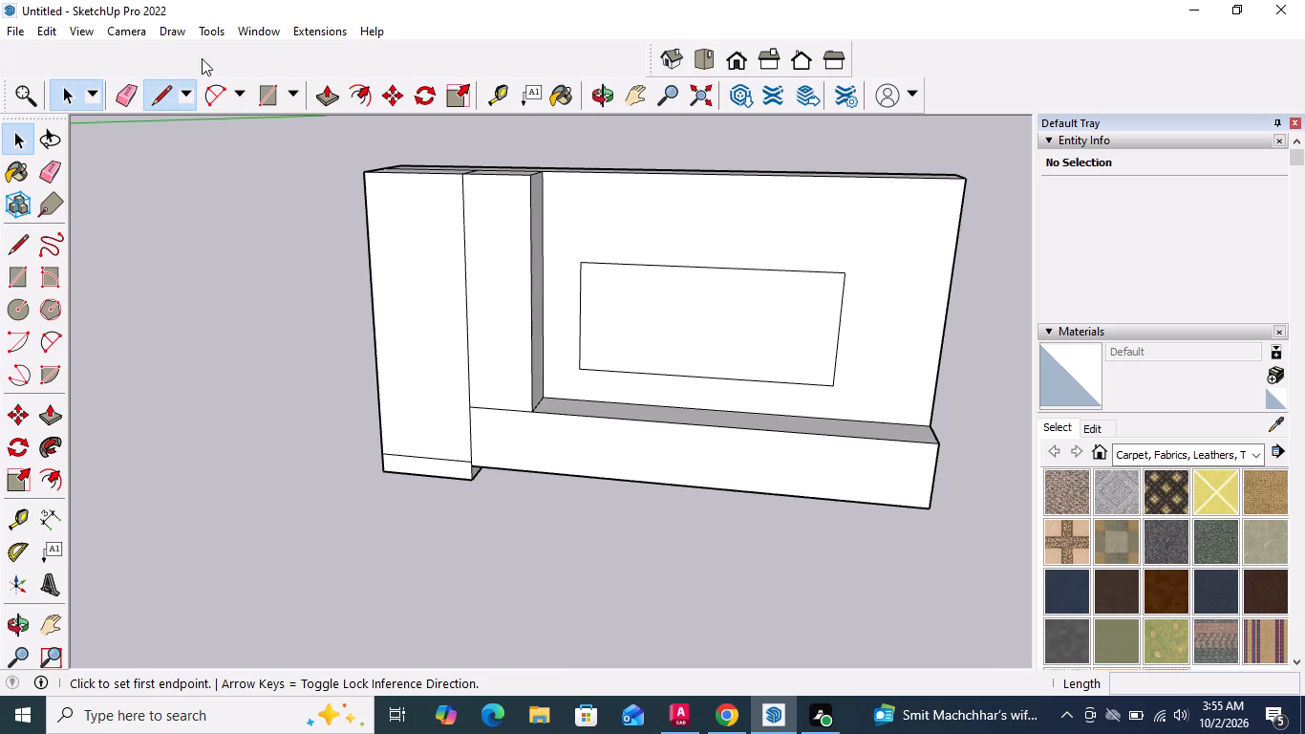
{"action": "left_click", "coordinate": [425, 460]}
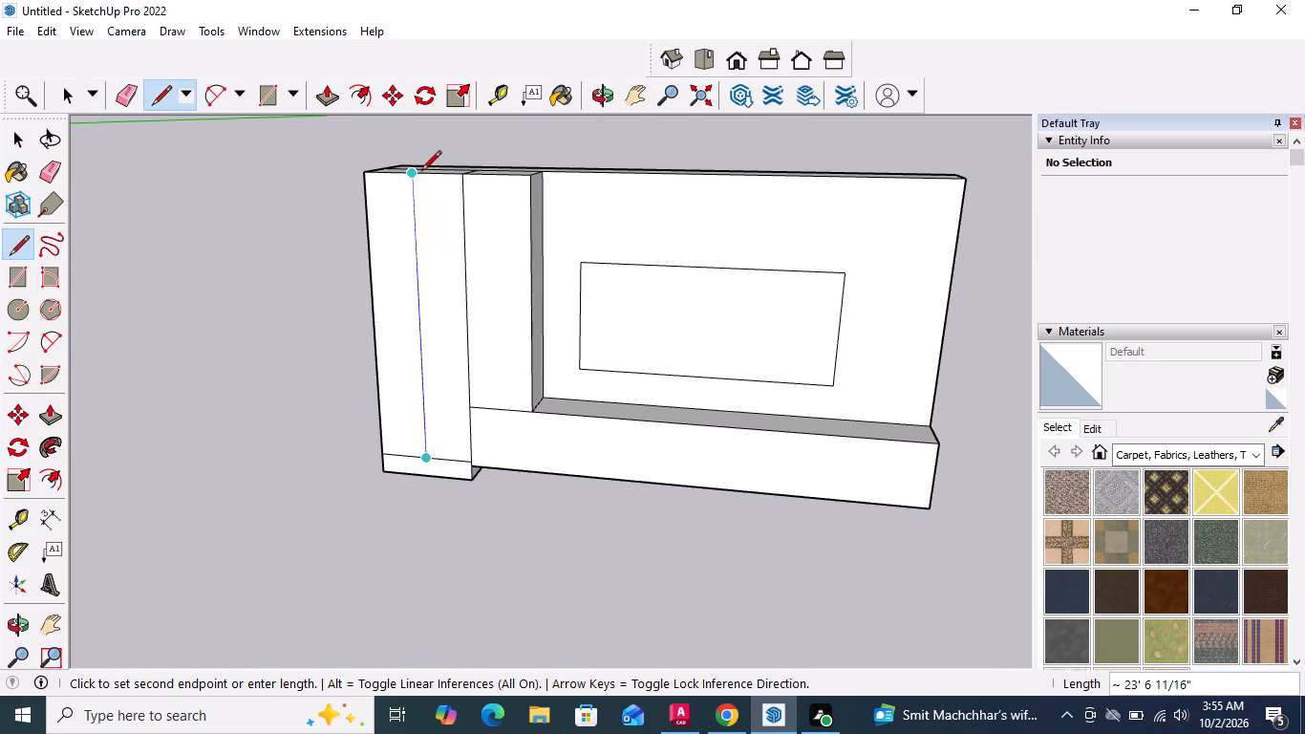
{"action": "left_click", "coordinate": [421, 172]}
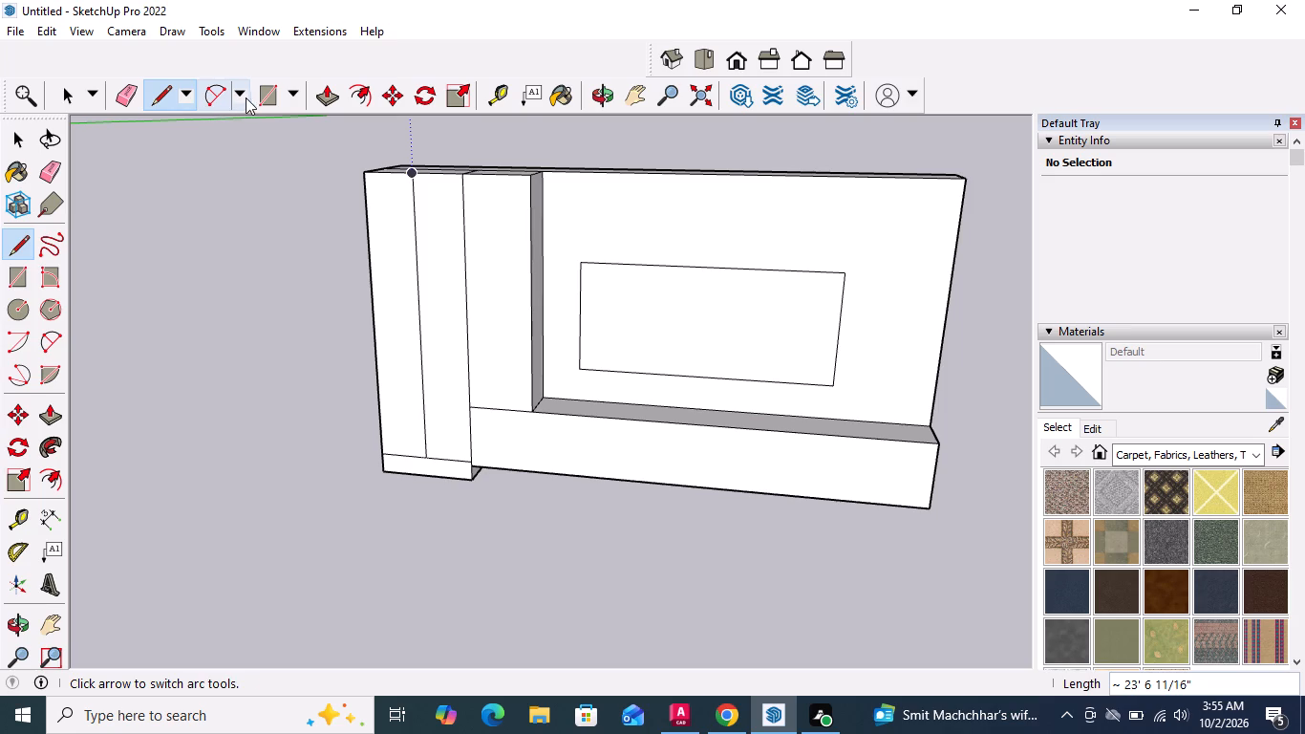
Offset the outlines of both tall door faces on the left column inward by about 2 5/8".
{"action": "left_click", "coordinate": [355, 95]}
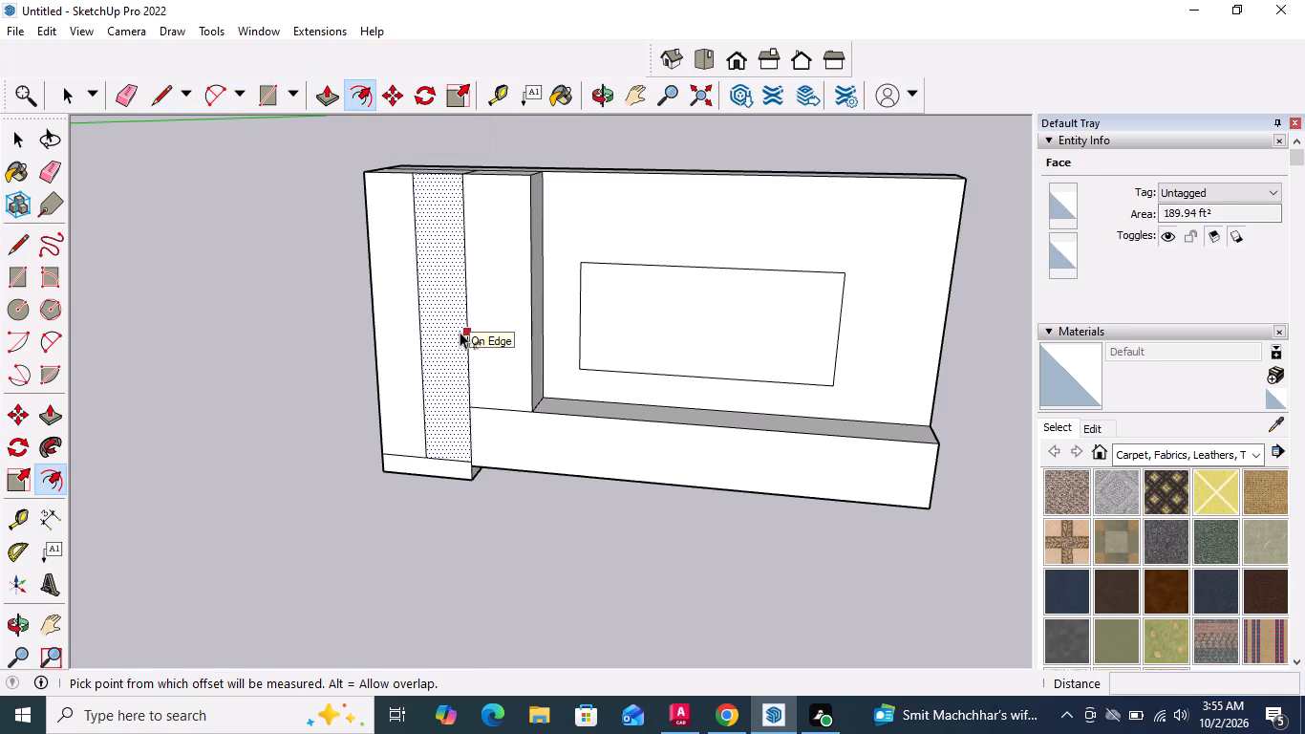
{"action": "left_click", "coordinate": [460, 332]}
{"action": "scroll", "coordinate": [435, 336], "scroll_direction": "up", "scroll_amount": 9}
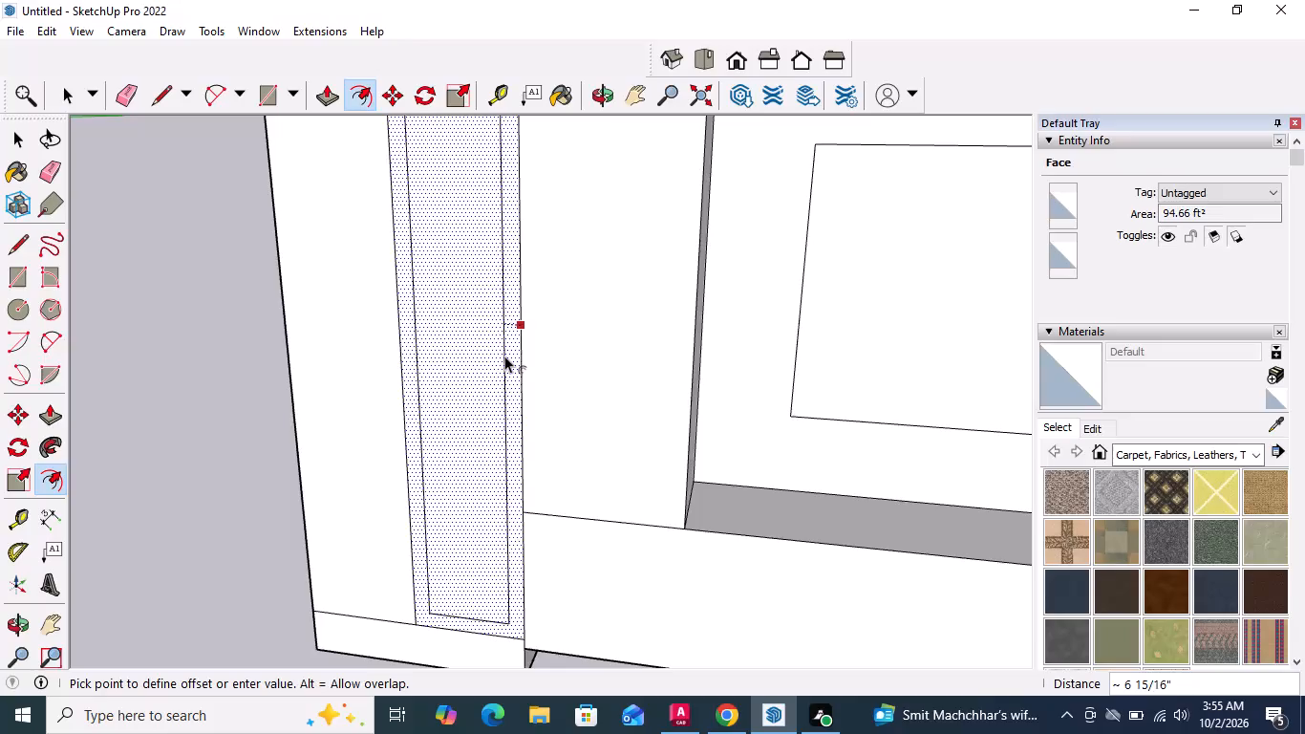
{"action": "scroll", "coordinate": [506, 357], "scroll_direction": "up", "scroll_amount": 3}
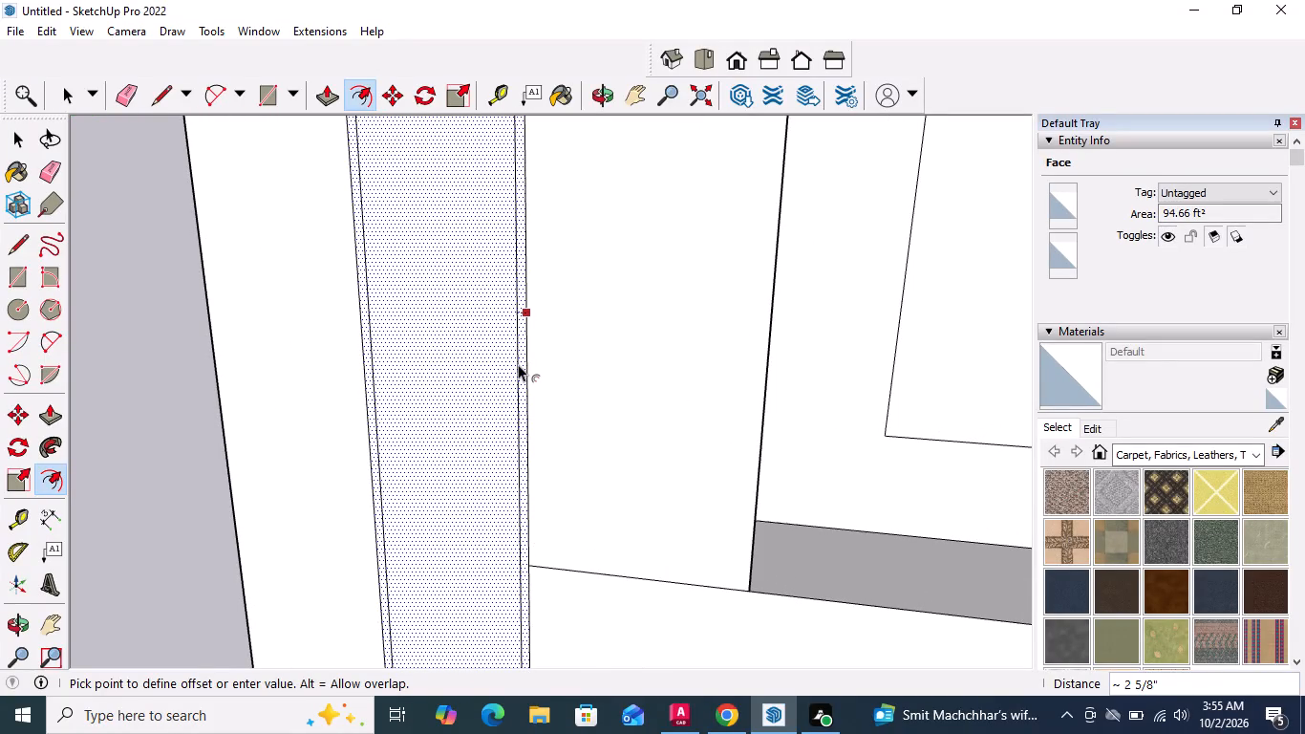
{"action": "left_click", "coordinate": [519, 367]}
{"action": "scroll", "coordinate": [711, 396], "scroll_direction": "down", "scroll_amount": 4}
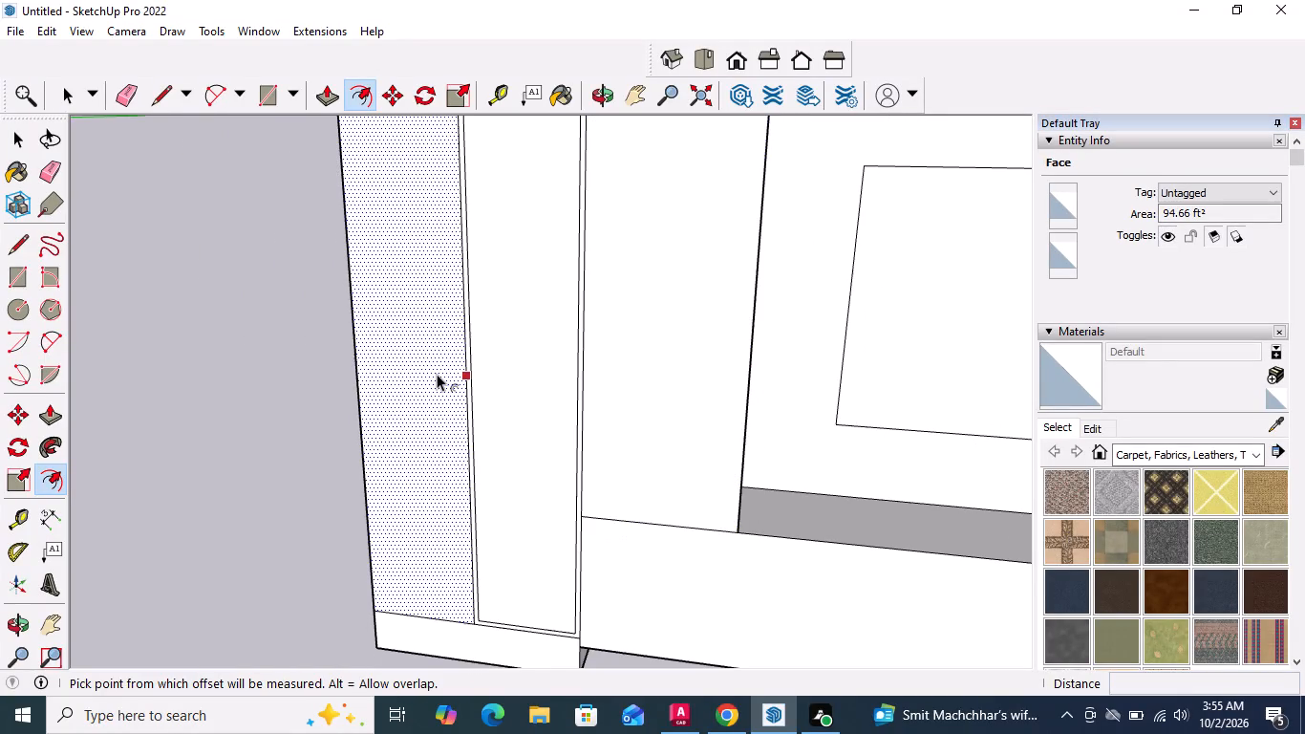
{"action": "double_click", "coordinate": [436, 374]}
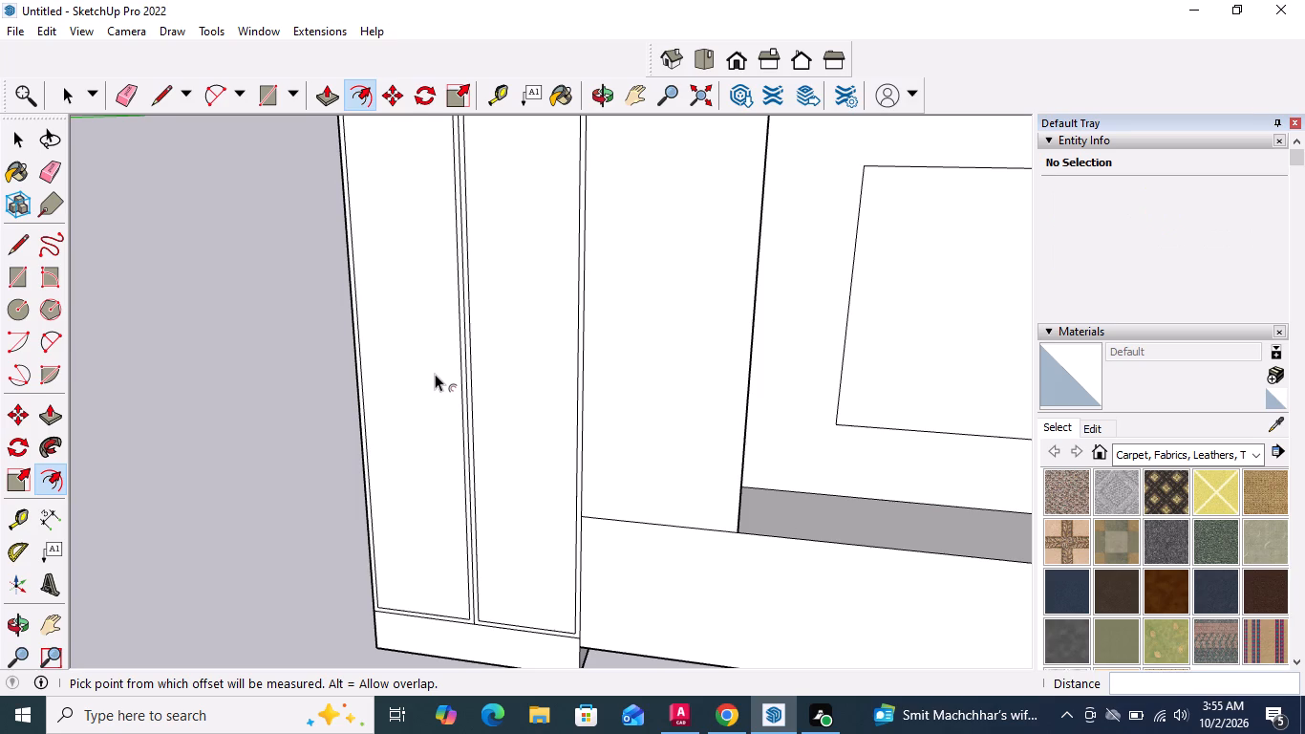
{"action": "scroll", "coordinate": [435, 374], "scroll_direction": "down", "scroll_amount": 4}
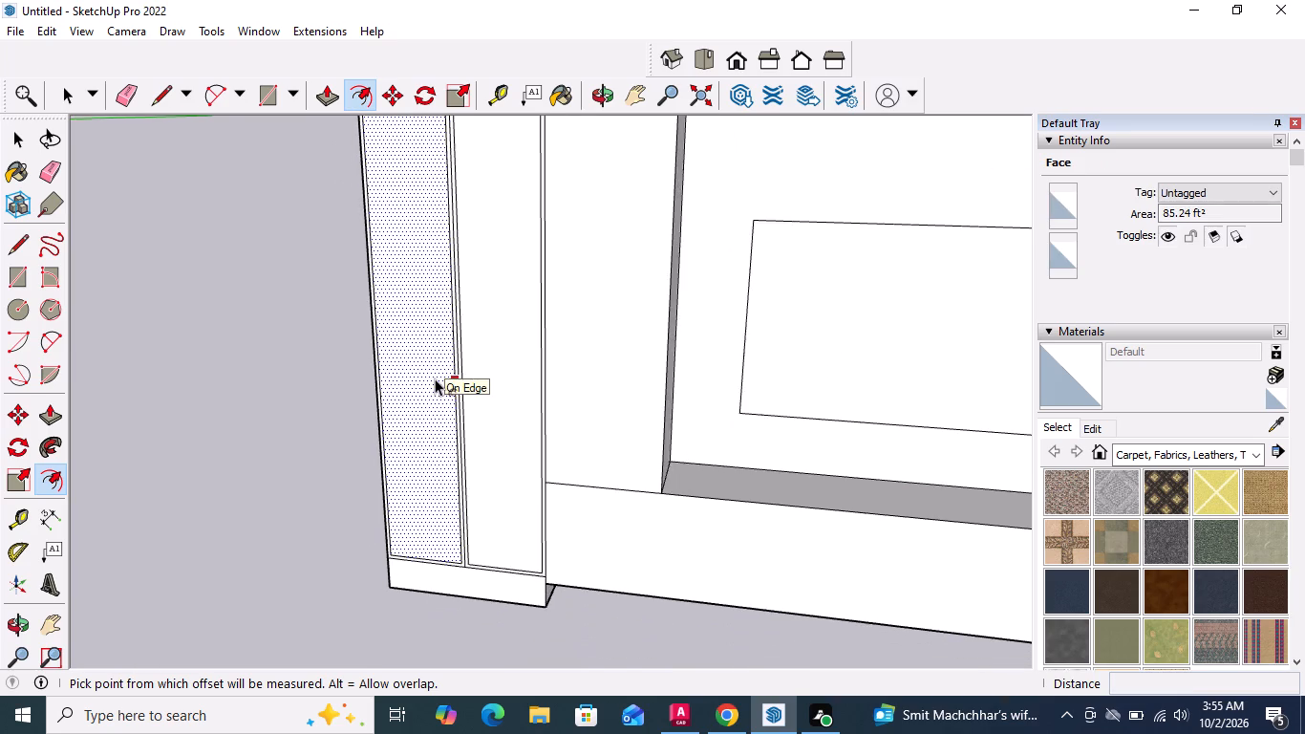
{"action": "scroll", "coordinate": [426, 400], "scroll_direction": "down", "scroll_amount": 4}
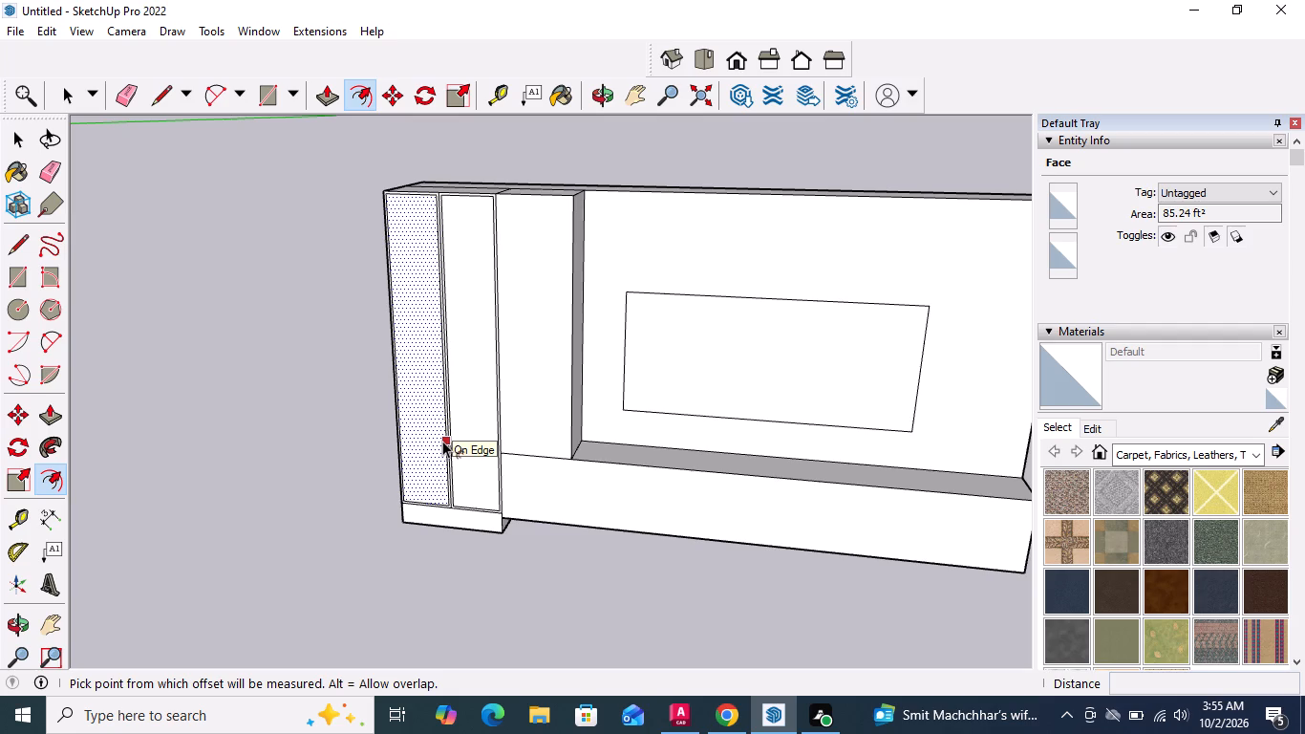
Offset the outline of the narrow vertical strip beside the left column inward by about 1' 2".
{"action": "left_click", "coordinate": [557, 385]}
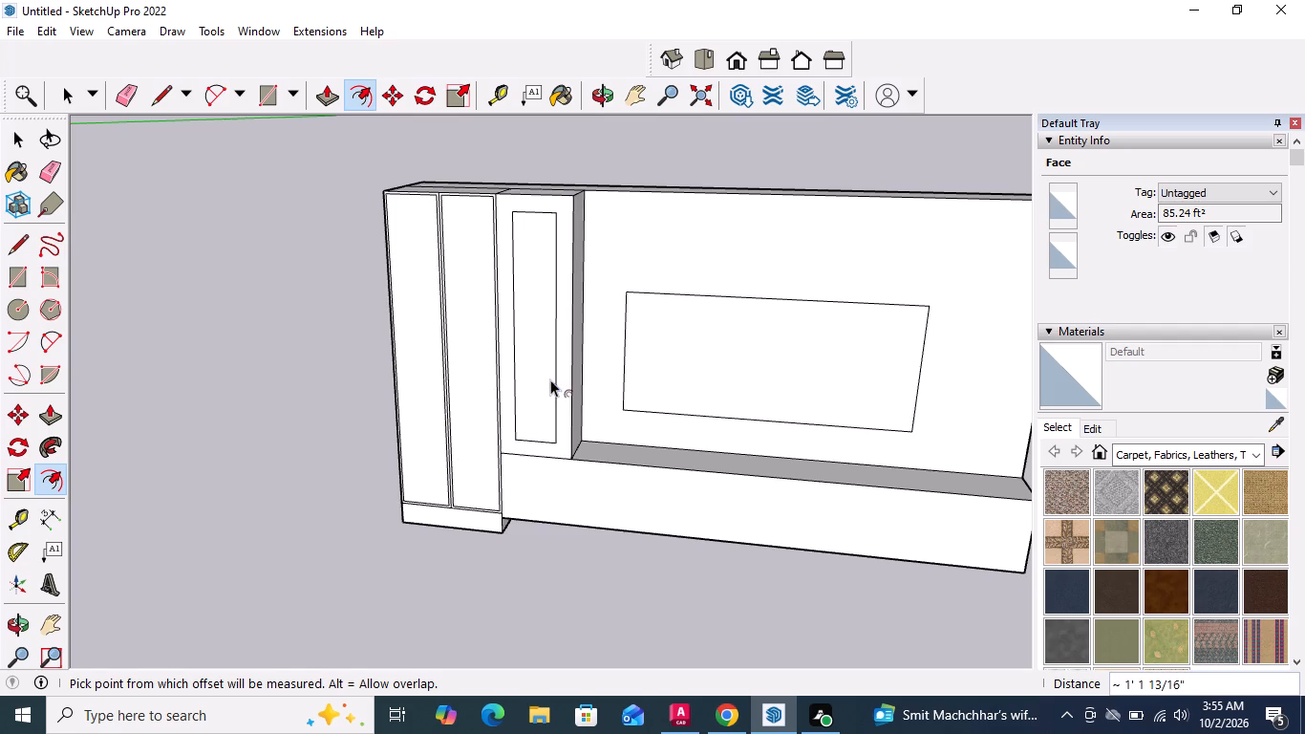
{"action": "scroll", "coordinate": [529, 389], "scroll_direction": "up", "scroll_amount": 3}
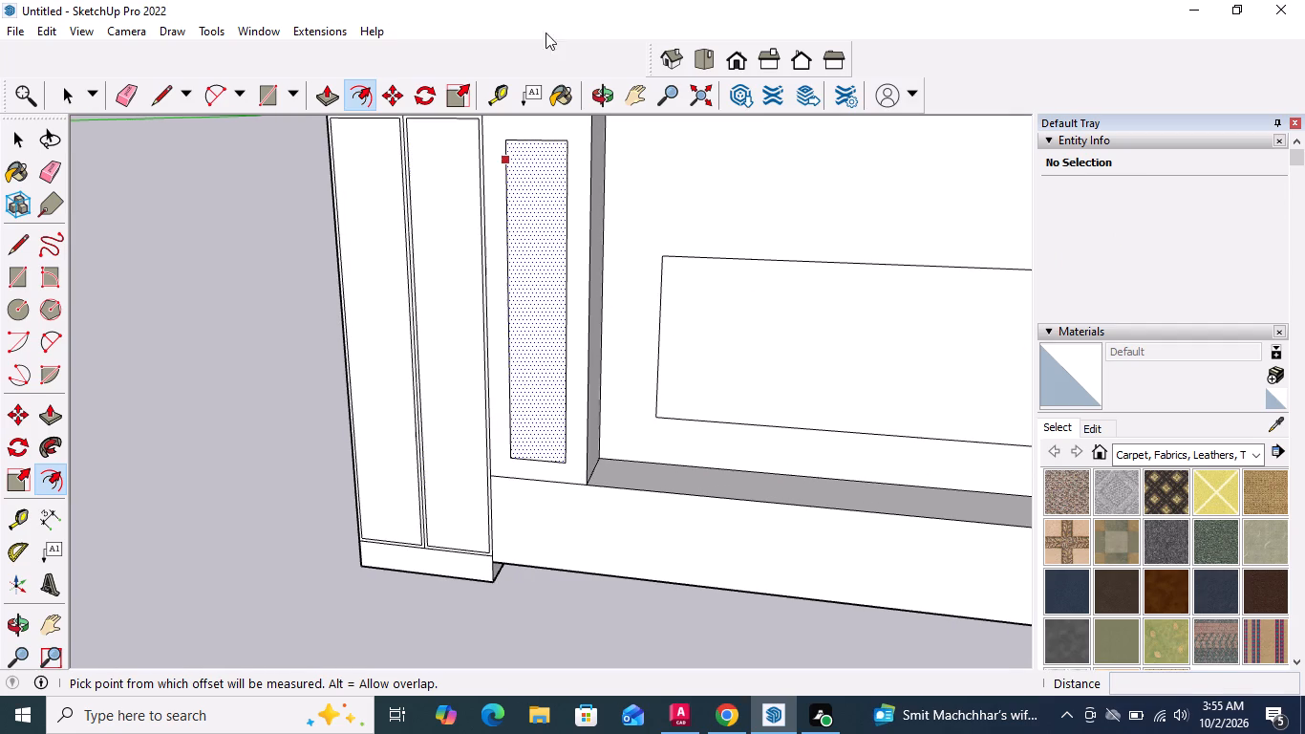
{"action": "key", "text": "Escape"}
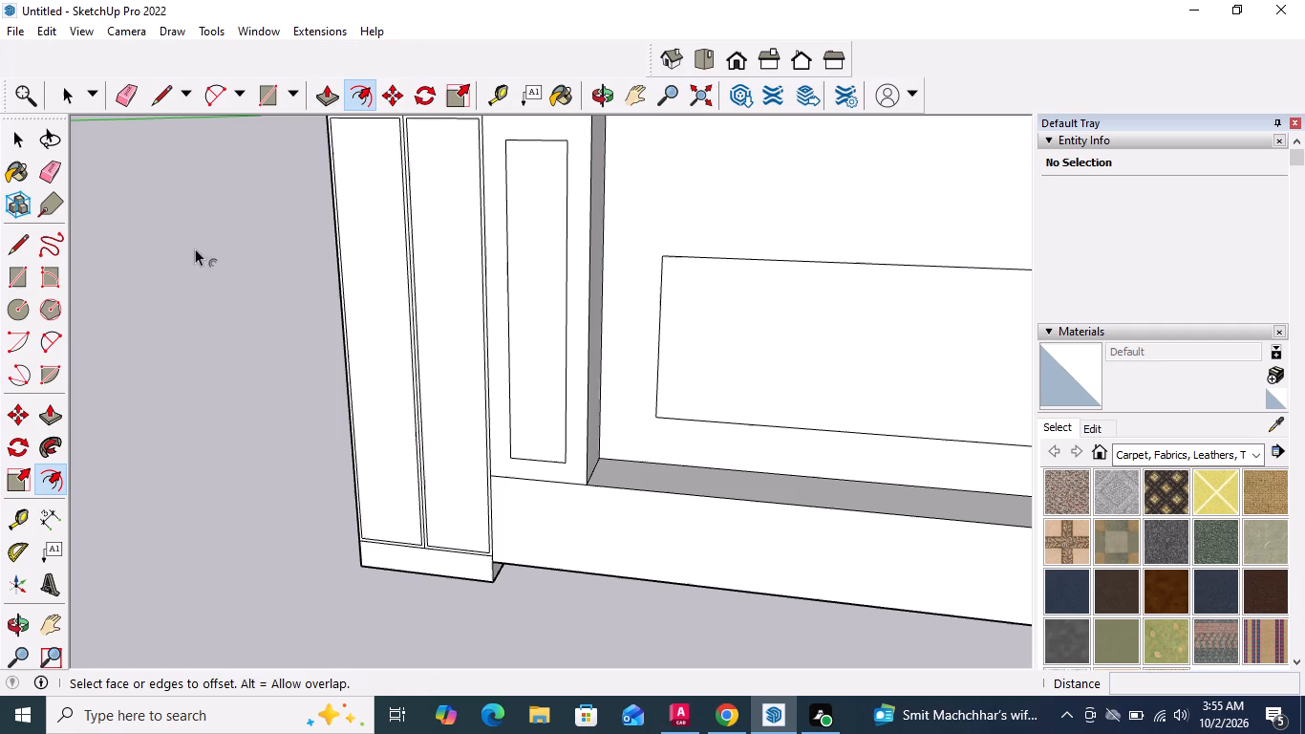
Erase the right and bottom edges of the inset rectangle on the narrow vertical strip.
{"action": "left_click", "coordinate": [121, 91]}
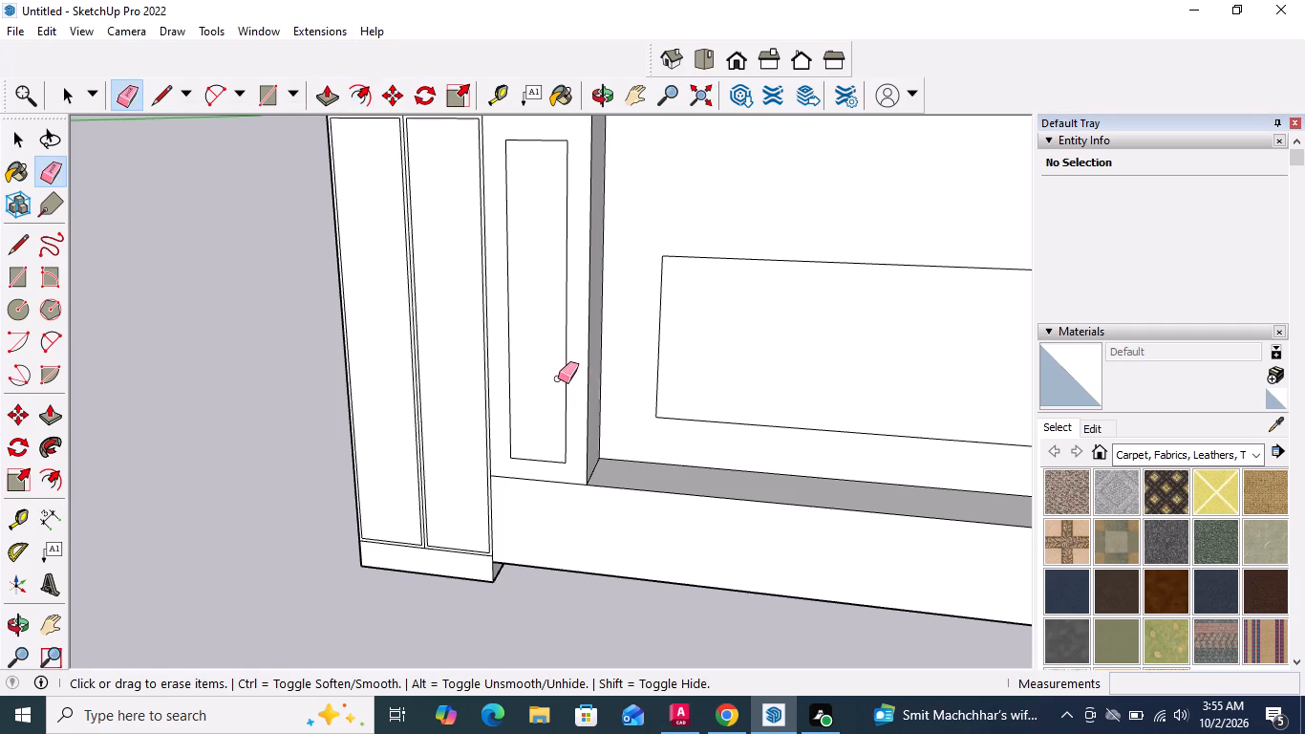
{"action": "left_click", "coordinate": [567, 379]}
{"action": "scroll", "coordinate": [542, 455], "scroll_direction": "down", "scroll_amount": 2}
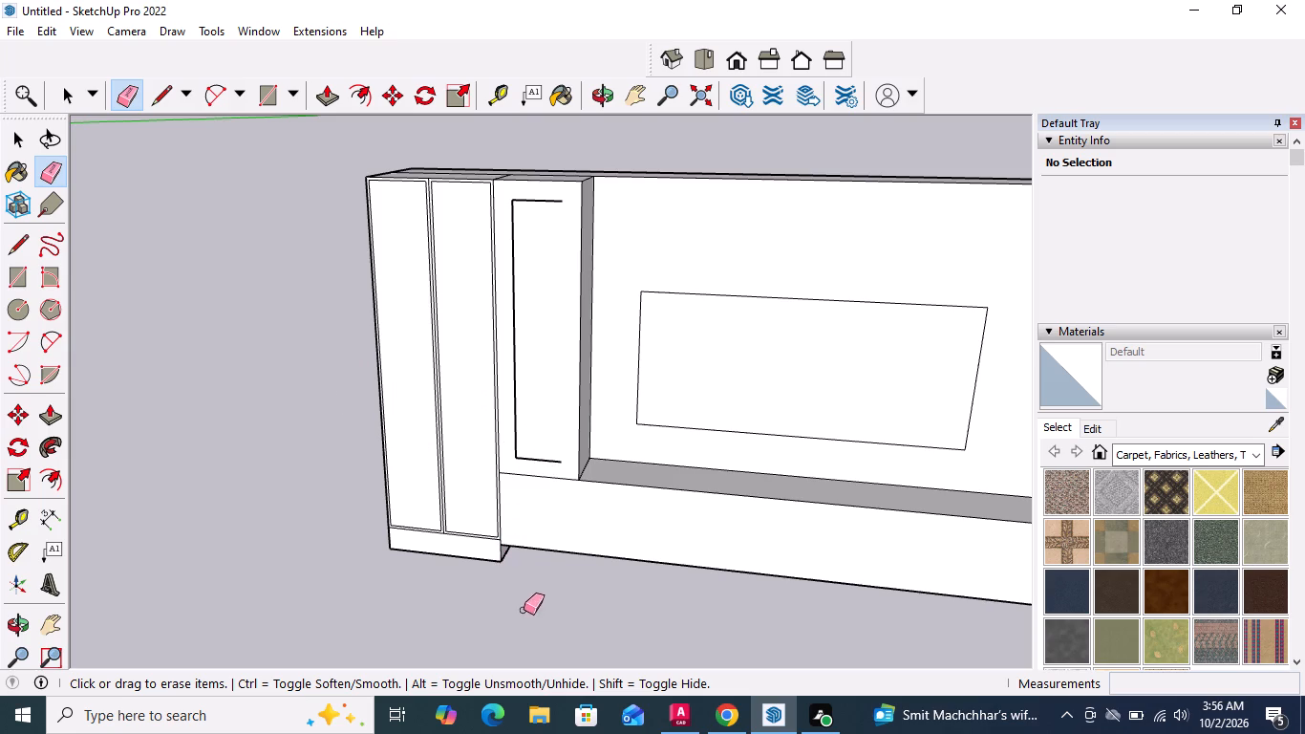
{"action": "left_click", "coordinate": [539, 459]}
Extend the inset outline's left edge down about 8 3/4" and draw a new bottom edge about 3' 7" long.
{"action": "key", "text": "l"}
{"action": "scroll", "coordinate": [516, 467], "scroll_direction": "up", "scroll_amount": 3}
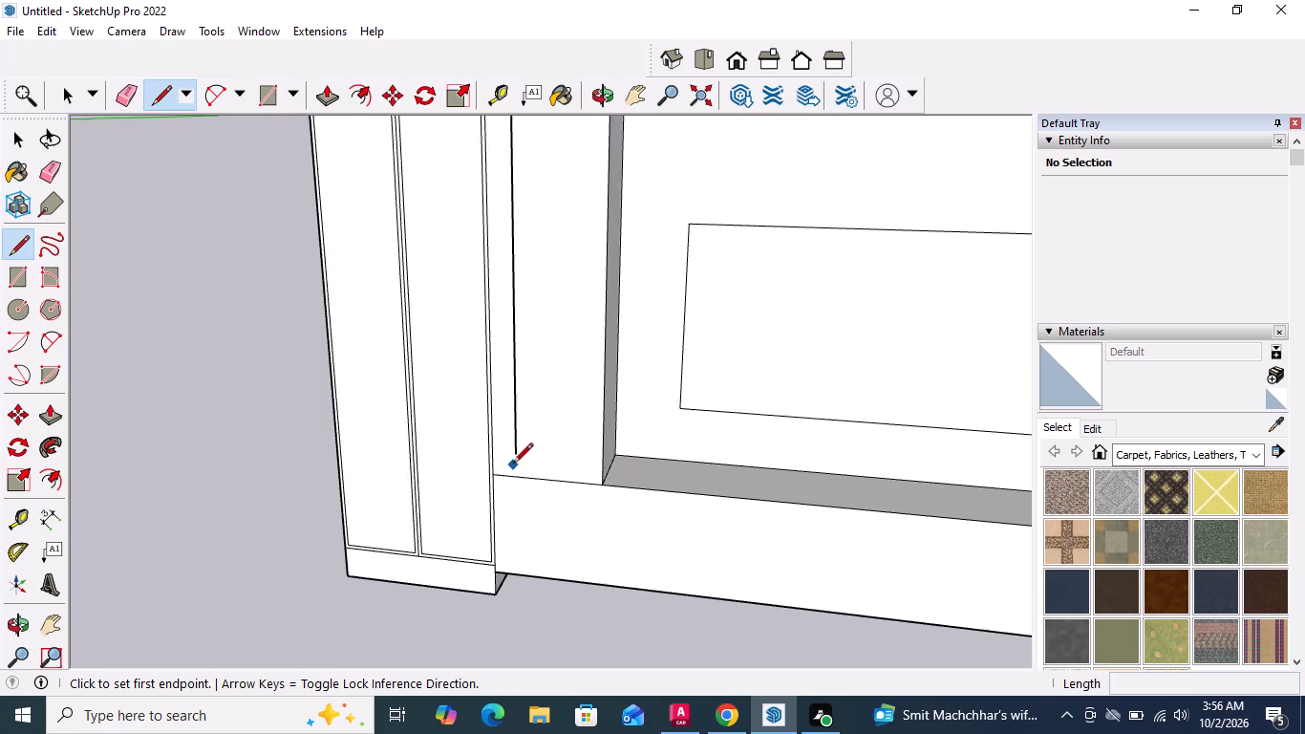
{"action": "scroll", "coordinate": [513, 461], "scroll_direction": "up", "scroll_amount": 3}
{"action": "left_click", "coordinate": [519, 452]}
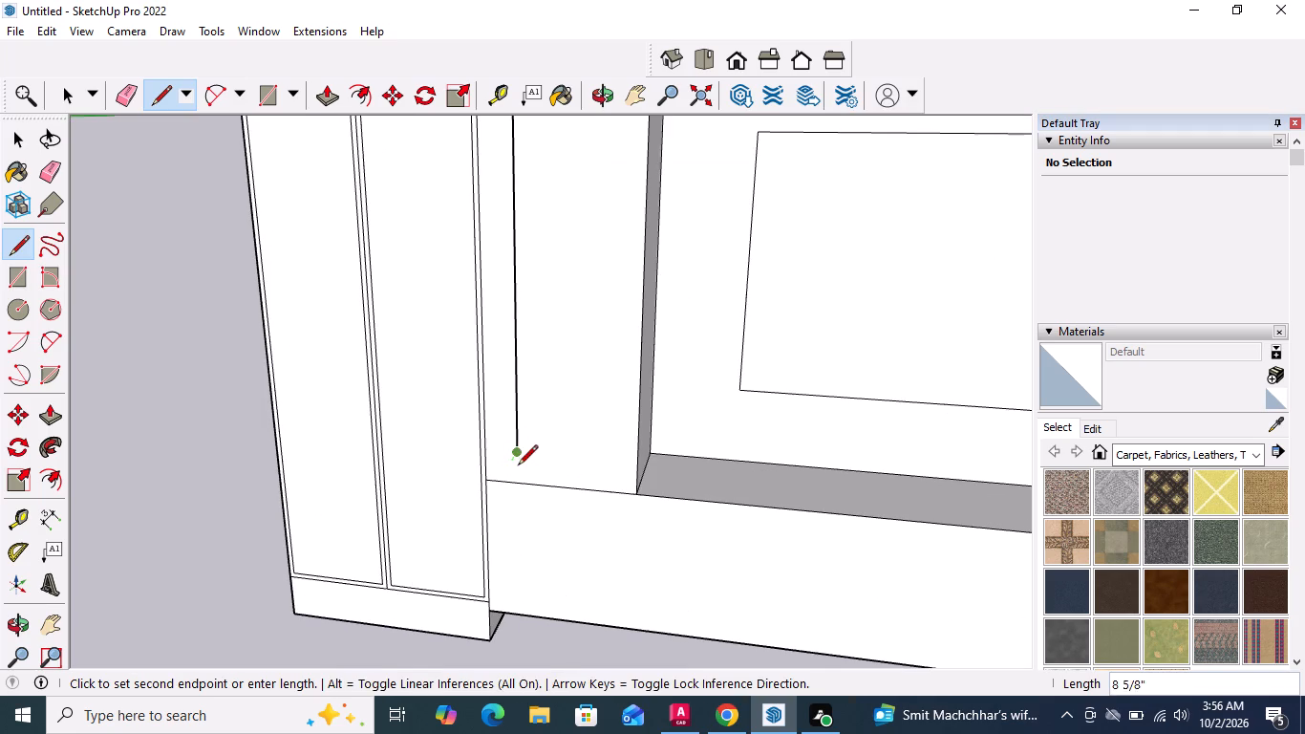
{"action": "scroll", "coordinate": [513, 475], "scroll_direction": "up", "scroll_amount": 4}
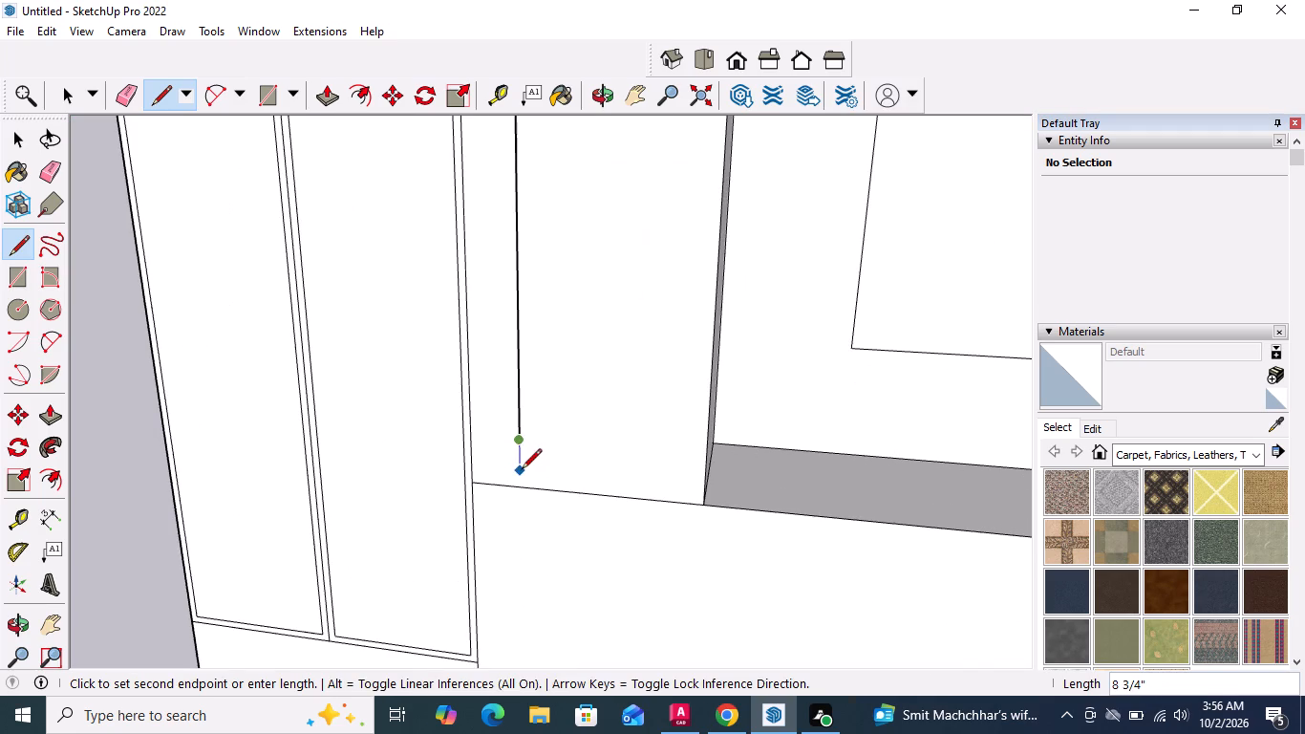
{"action": "left_click", "coordinate": [522, 473]}
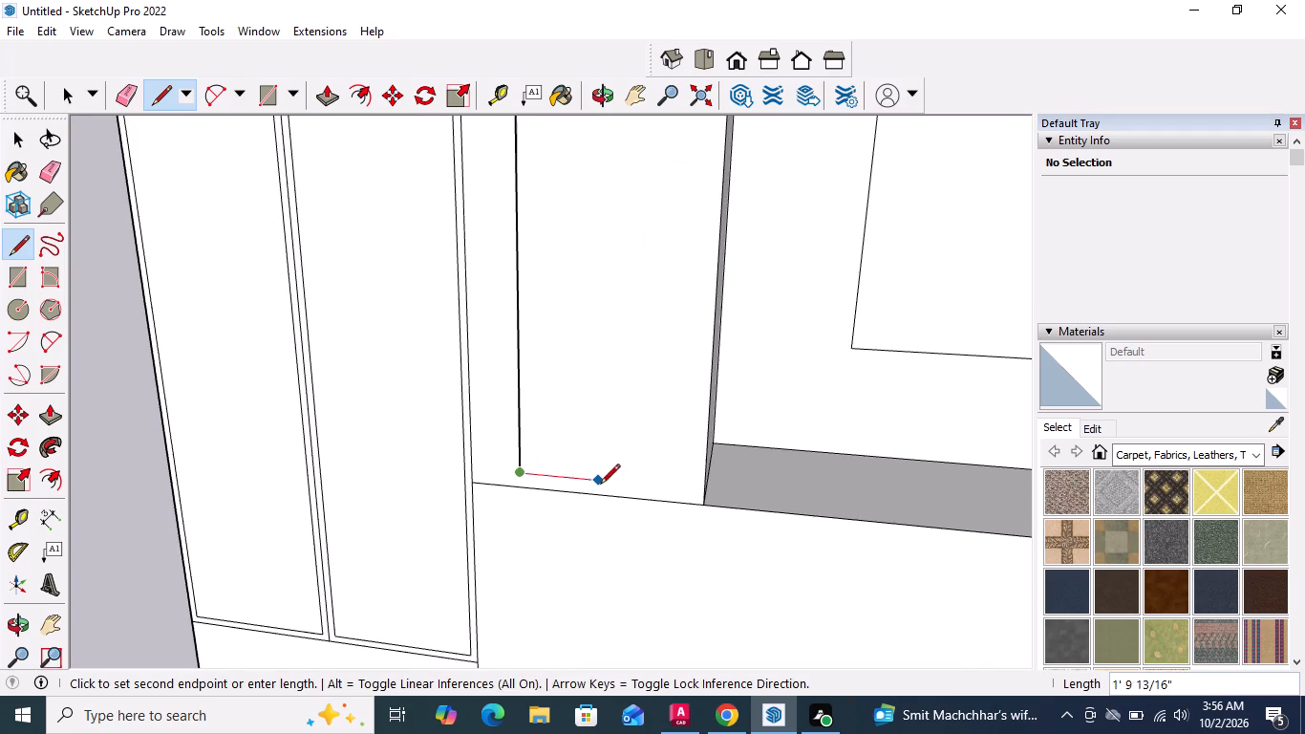
{"action": "scroll", "coordinate": [608, 493], "scroll_direction": "down", "scroll_amount": 2}
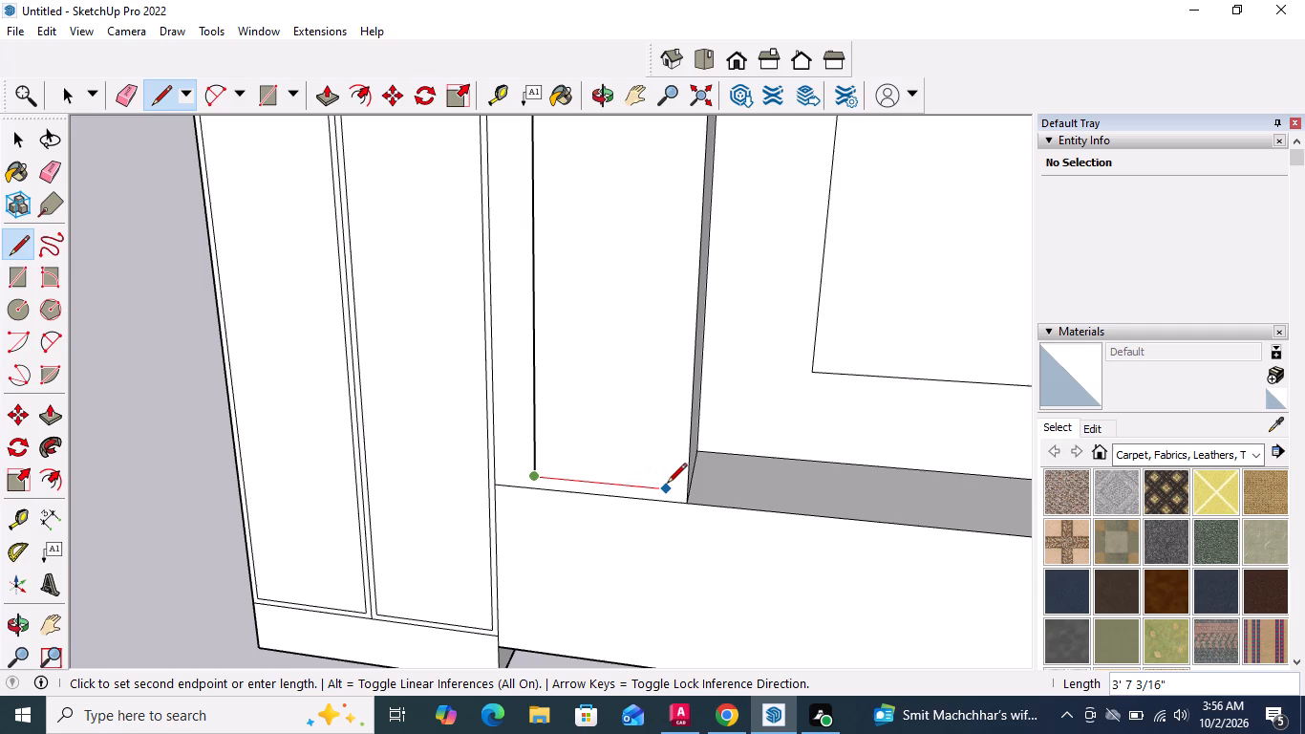
{"action": "left_click", "coordinate": [669, 485]}
Close the inset outline with a right edge about 17' 2" high and a line about 8" long joining the existing top edge.
{"action": "scroll", "coordinate": [653, 614], "scroll_direction": "down", "scroll_amount": 5}
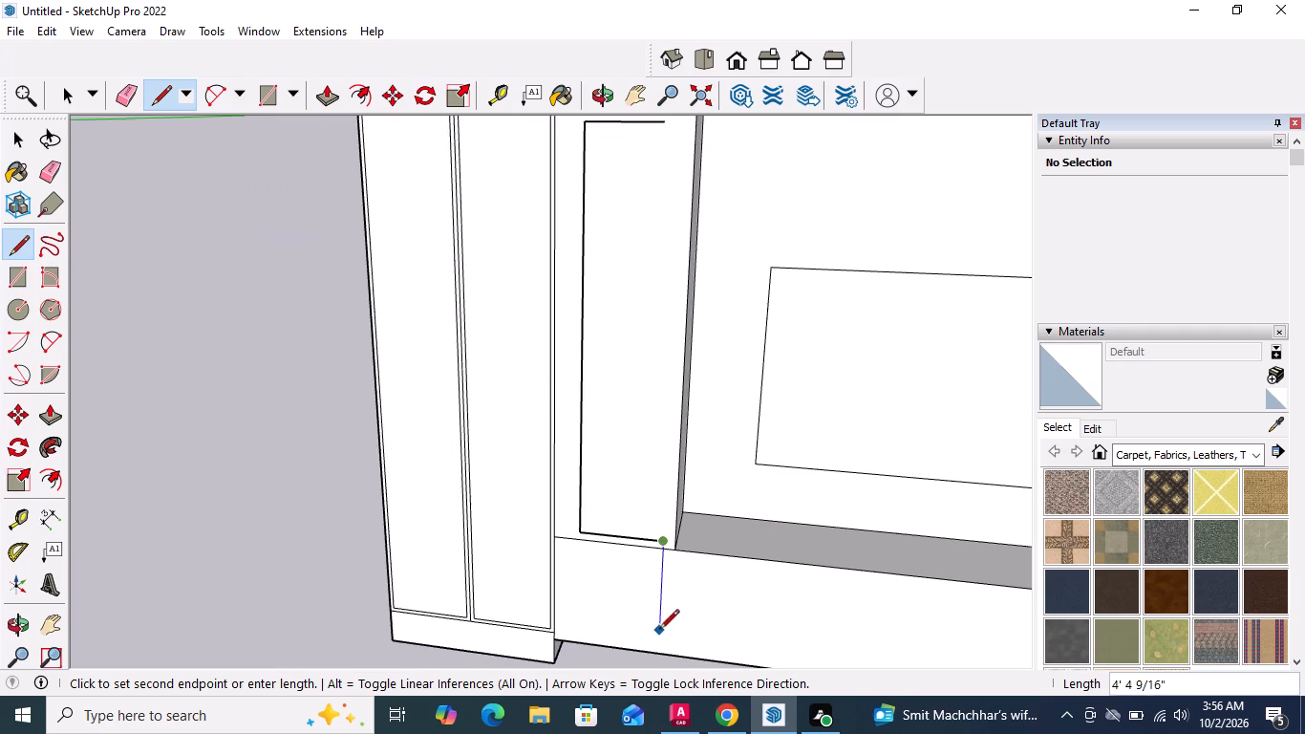
{"action": "scroll", "coordinate": [659, 631], "scroll_direction": "down", "scroll_amount": 2}
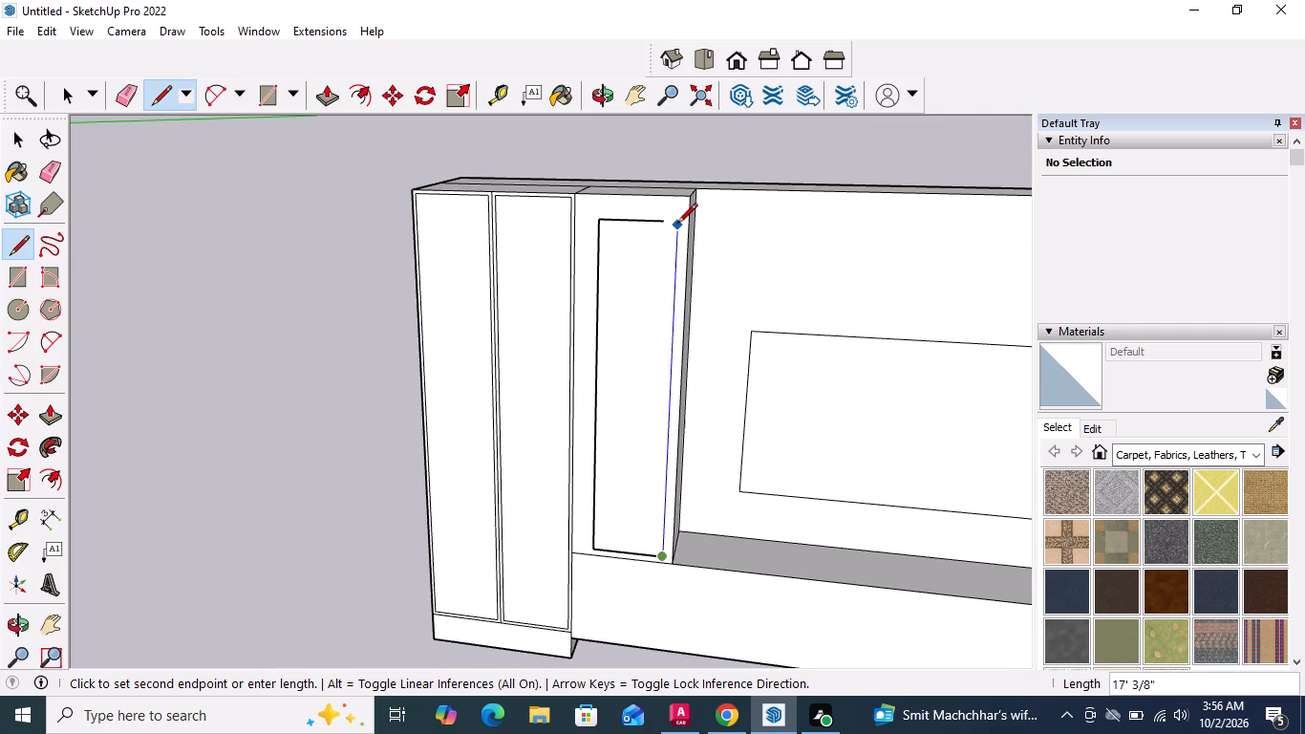
{"action": "scroll", "coordinate": [677, 222], "scroll_direction": "up", "scroll_amount": 6}
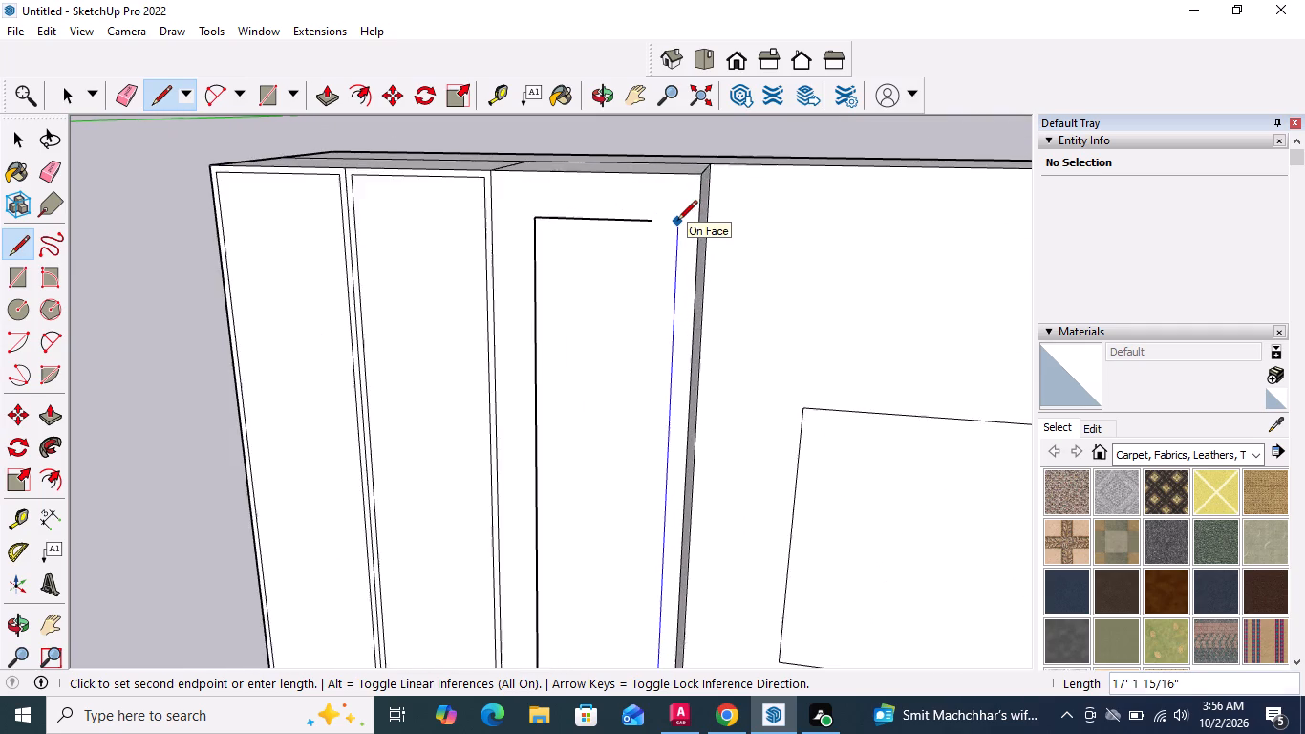
{"action": "scroll", "coordinate": [677, 221], "scroll_direction": "up", "scroll_amount": 3}
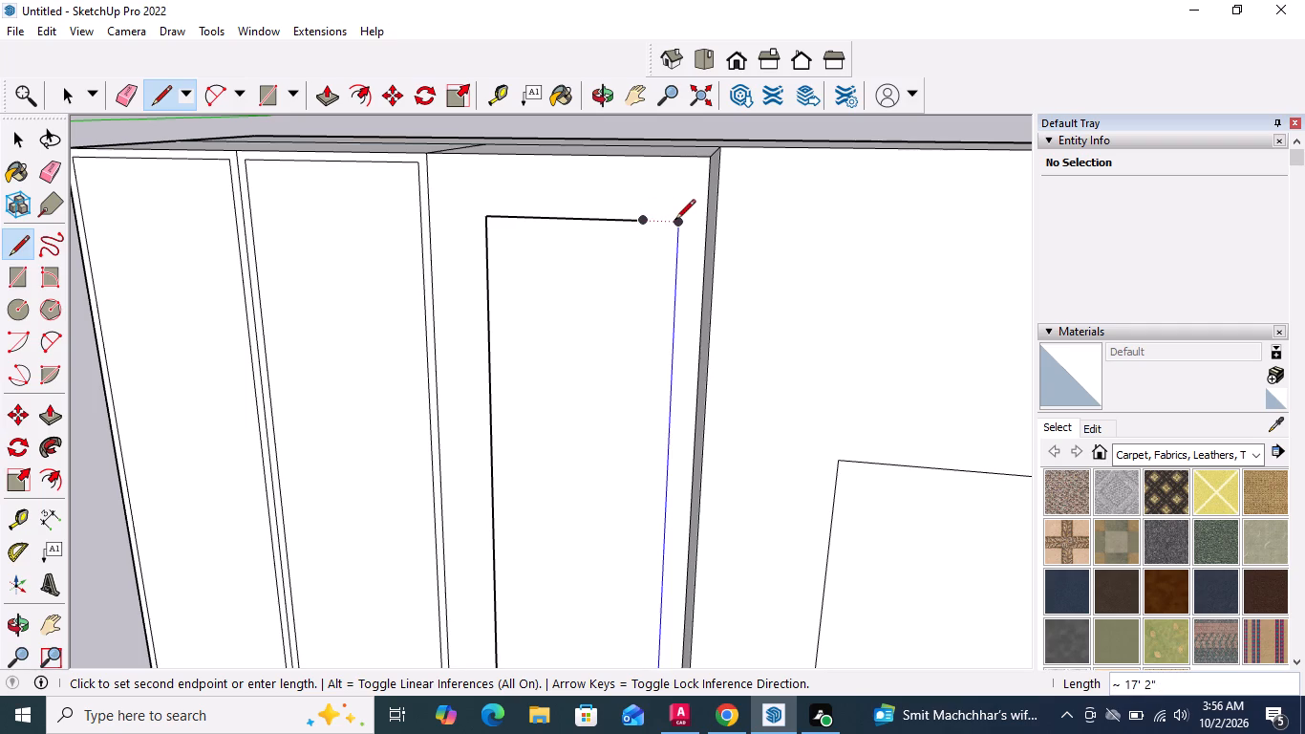
{"action": "left_click", "coordinate": [676, 221]}
{"action": "left_click", "coordinate": [638, 218]}
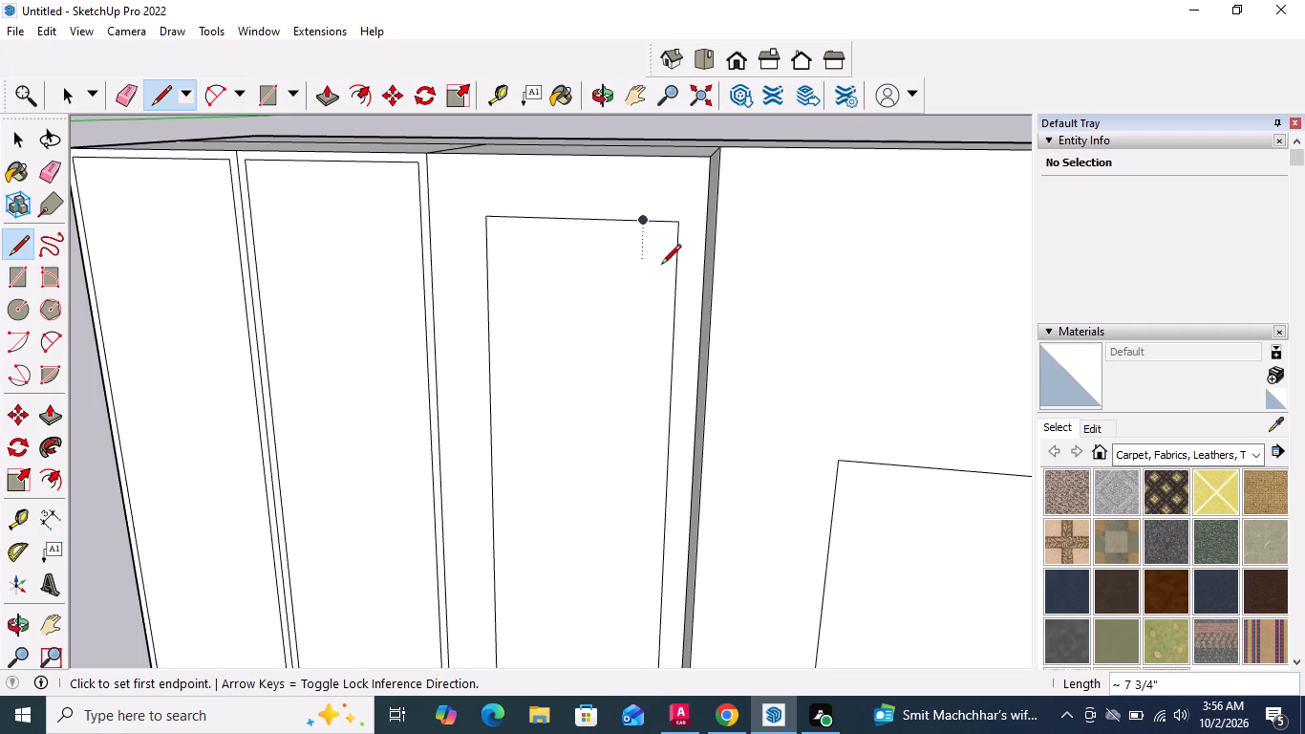
{"action": "key", "text": "space"}
Erase the top edge of the inset rectangle on the narrow vertical strip.
{"action": "scroll", "coordinate": [653, 256], "scroll_direction": "down", "scroll_amount": 9}
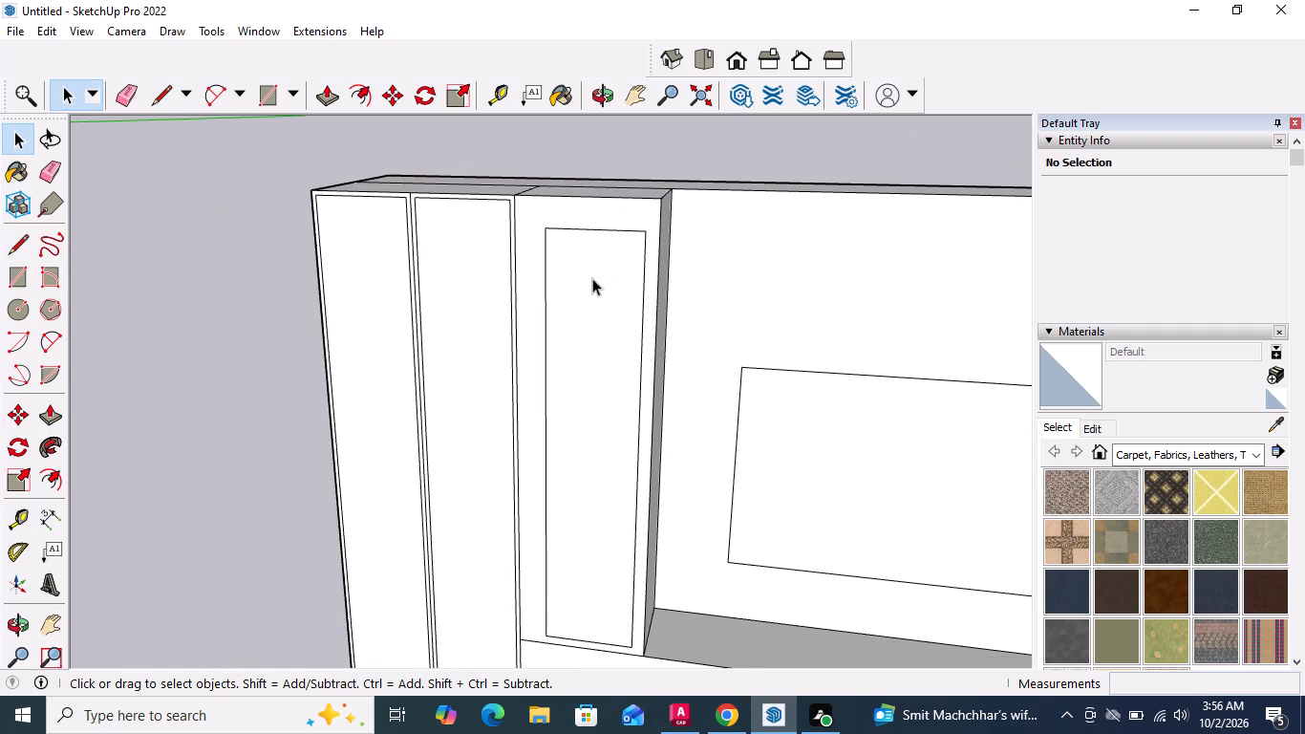
{"action": "scroll", "coordinate": [579, 210], "scroll_direction": "up", "scroll_amount": 2}
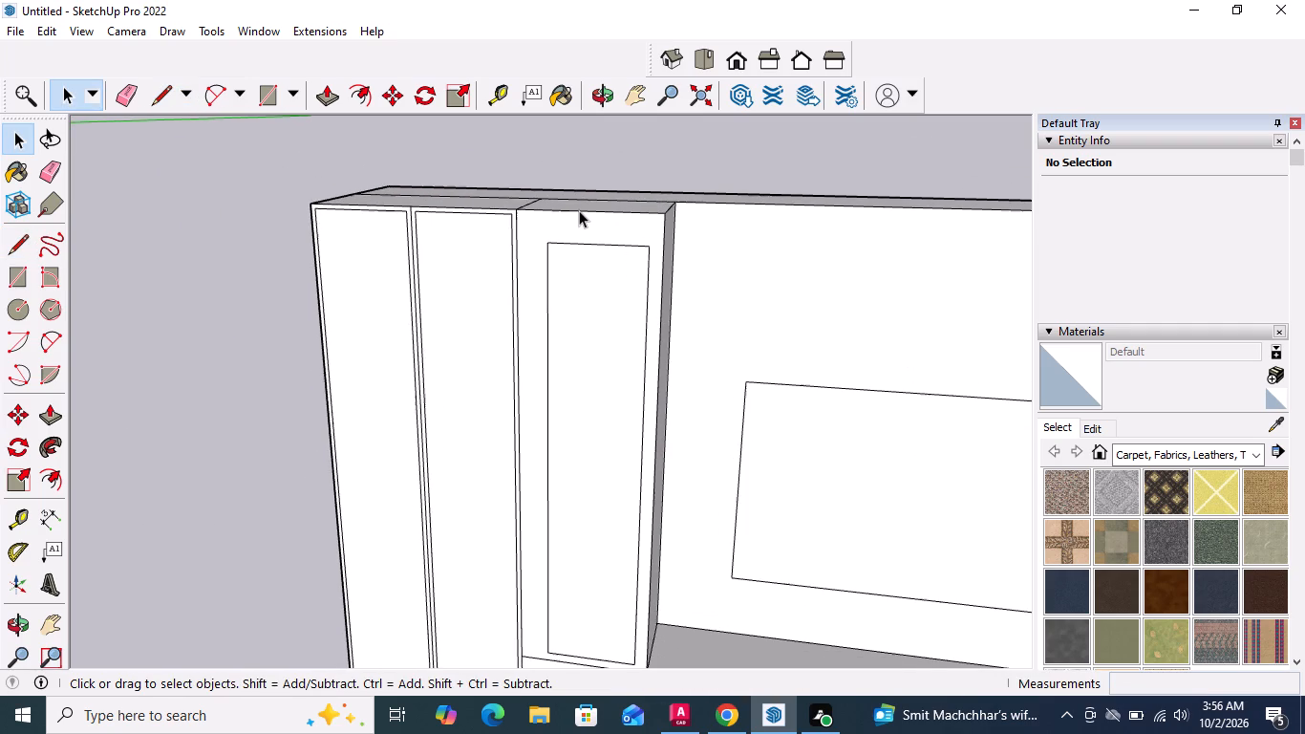
{"action": "scroll", "coordinate": [579, 207], "scroll_direction": "up", "scroll_amount": 1}
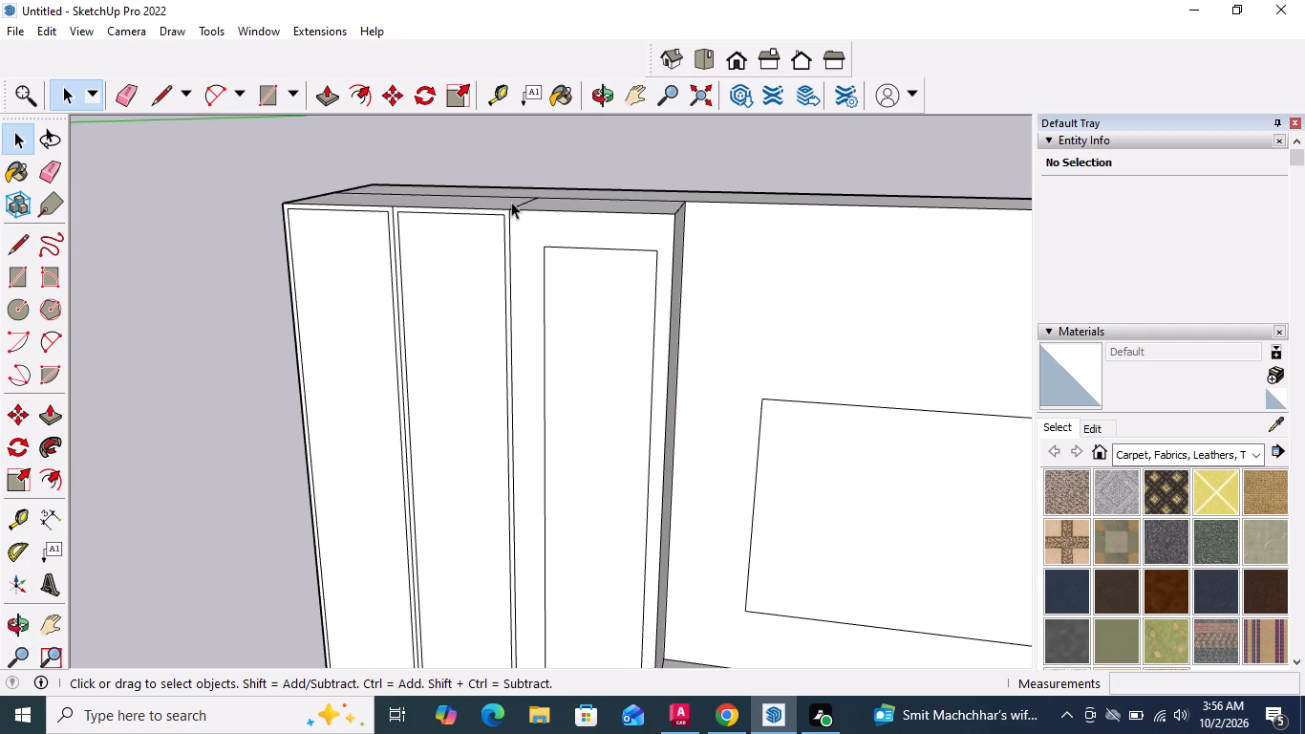
{"action": "left_click", "coordinate": [121, 98]}
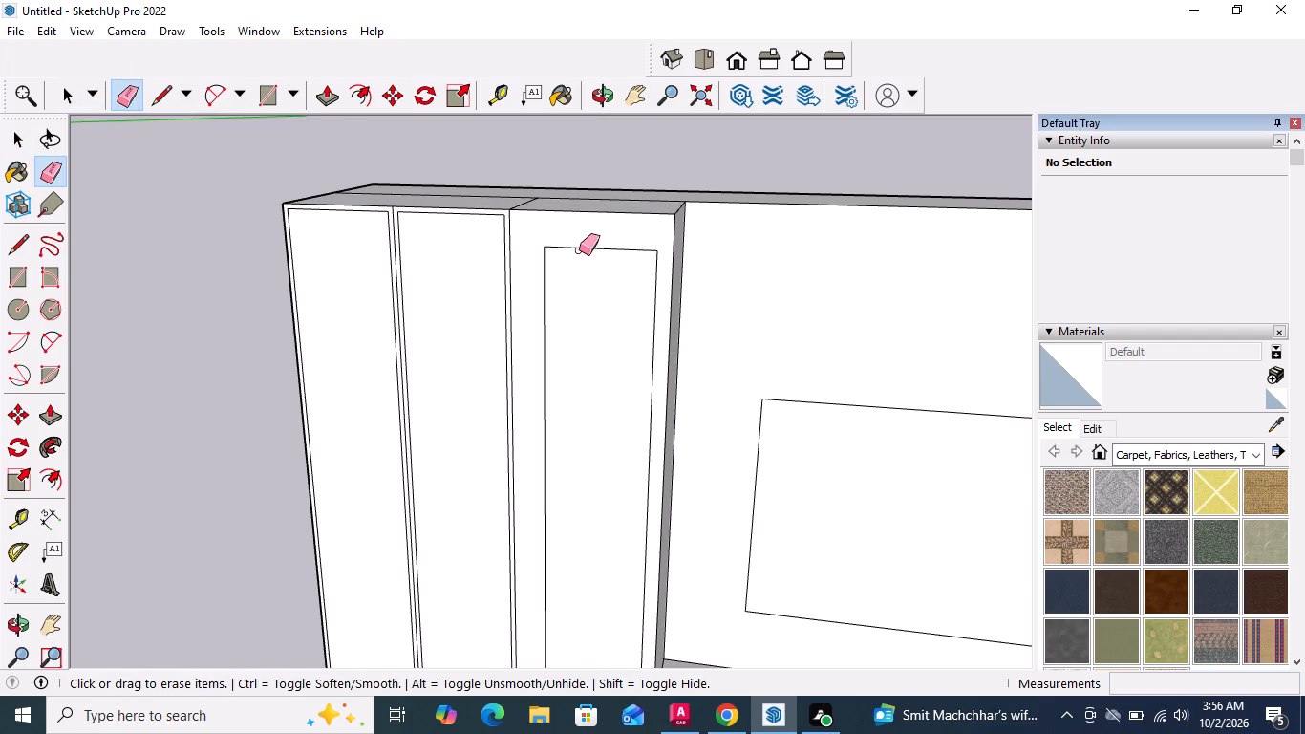
{"action": "left_click", "coordinate": [578, 246]}
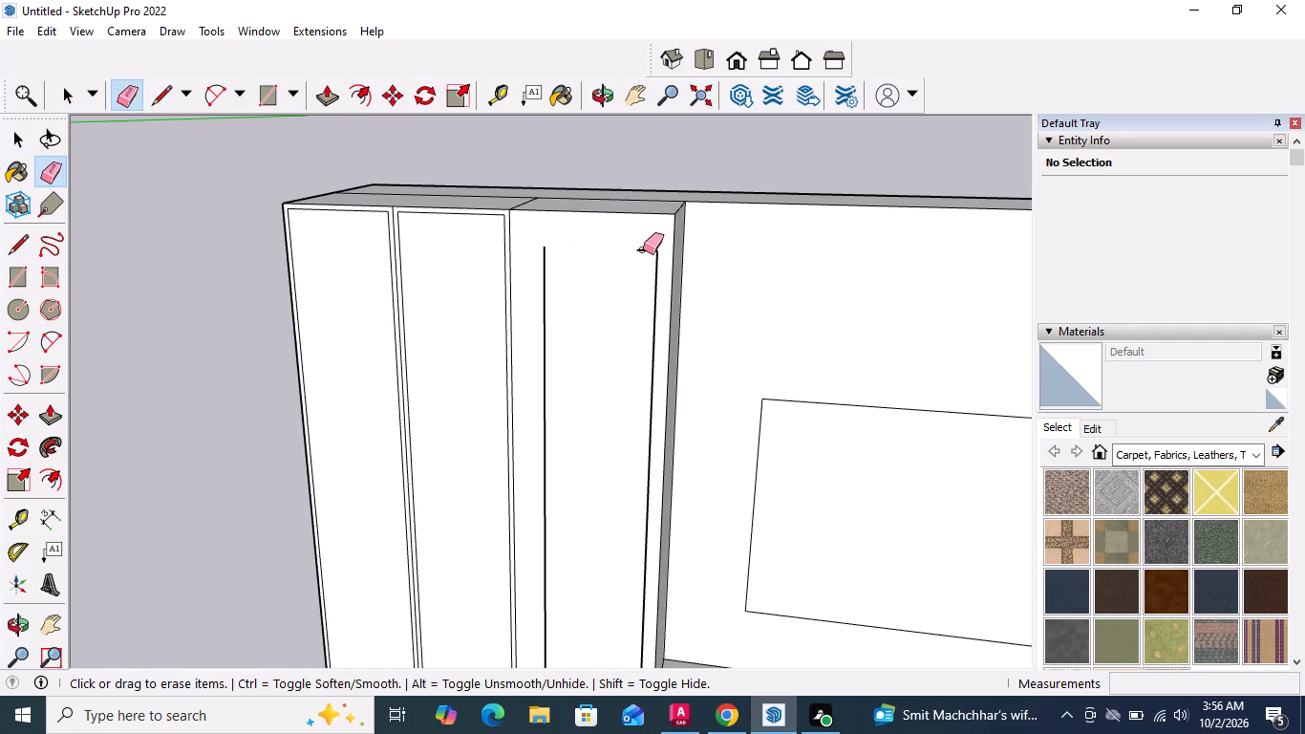
Extend the inset outline's left edge upward and close the outline with a new top edge about 3' 7 13/16" long.
{"action": "left_click", "coordinate": [643, 249]}
{"action": "left_click", "coordinate": [158, 95]}
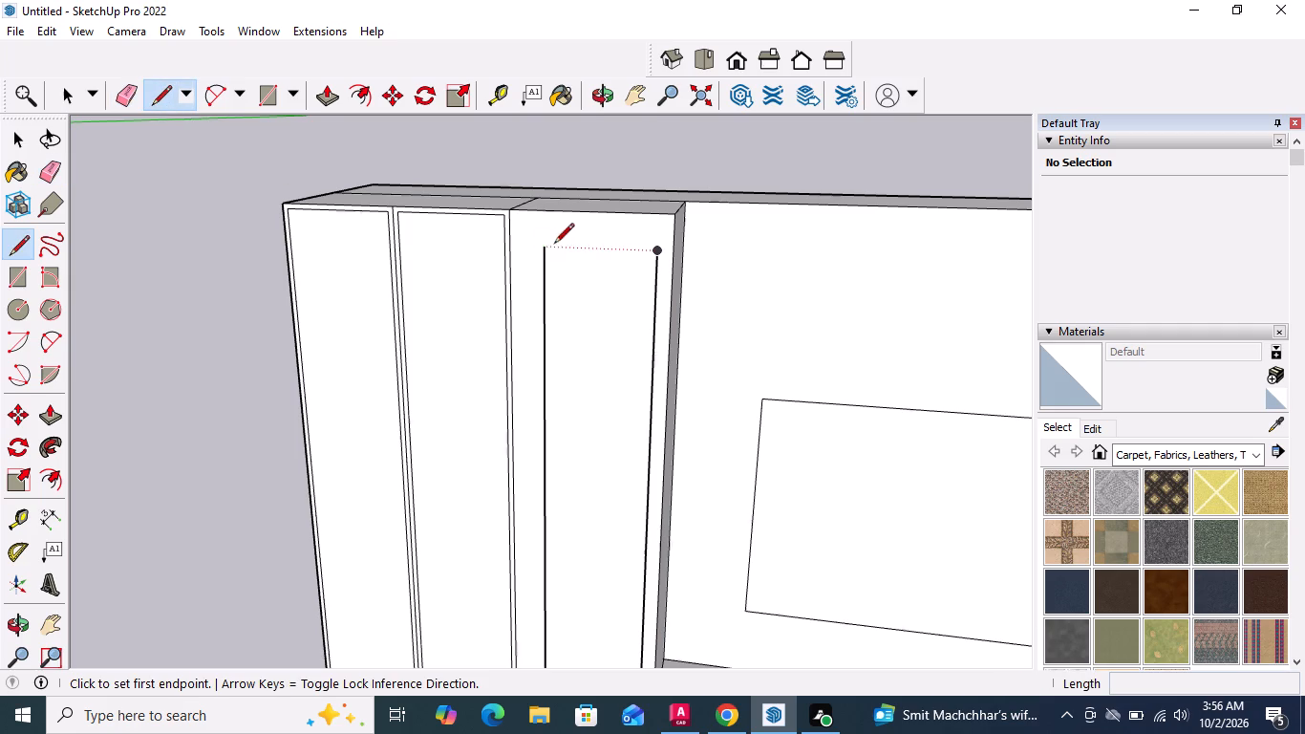
{"action": "scroll", "coordinate": [601, 239], "scroll_direction": "up", "scroll_amount": 3}
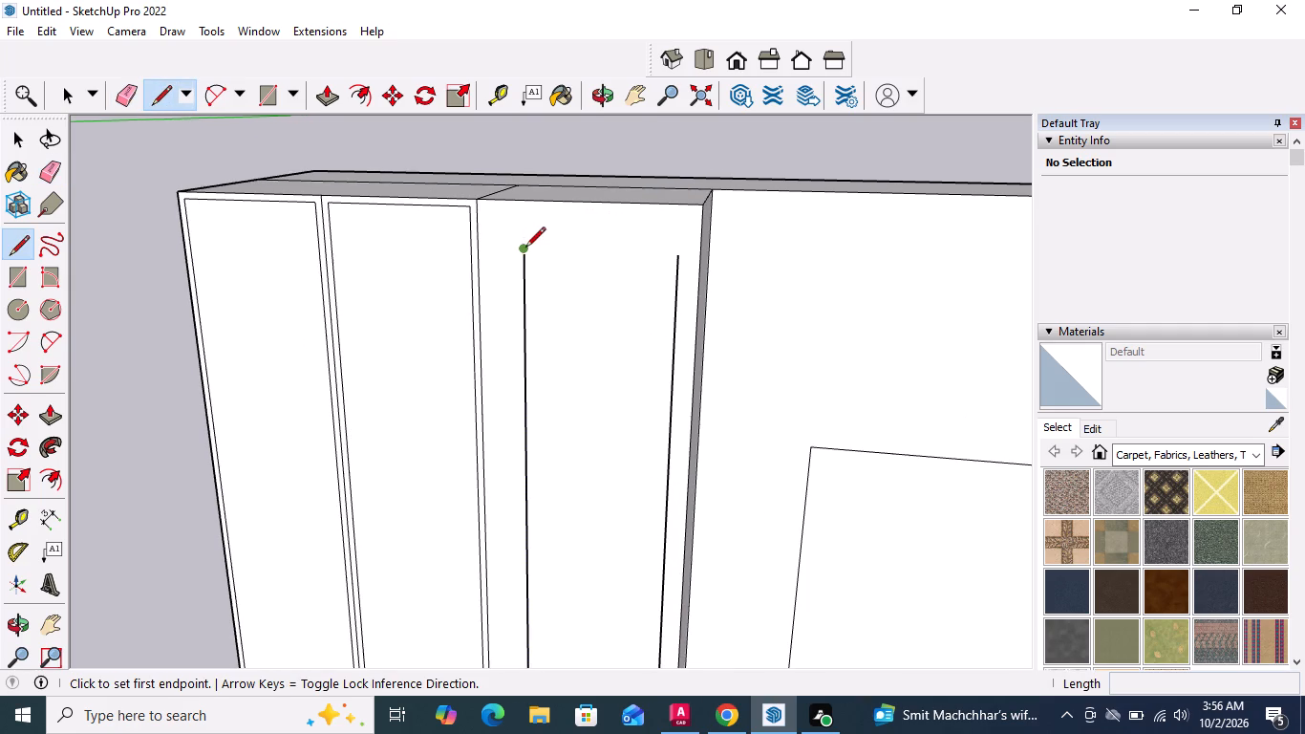
{"action": "left_click_drag", "start_coordinate": [525, 248], "coordinate": [534, 237]}
{"action": "left_click", "coordinate": [524, 227]}
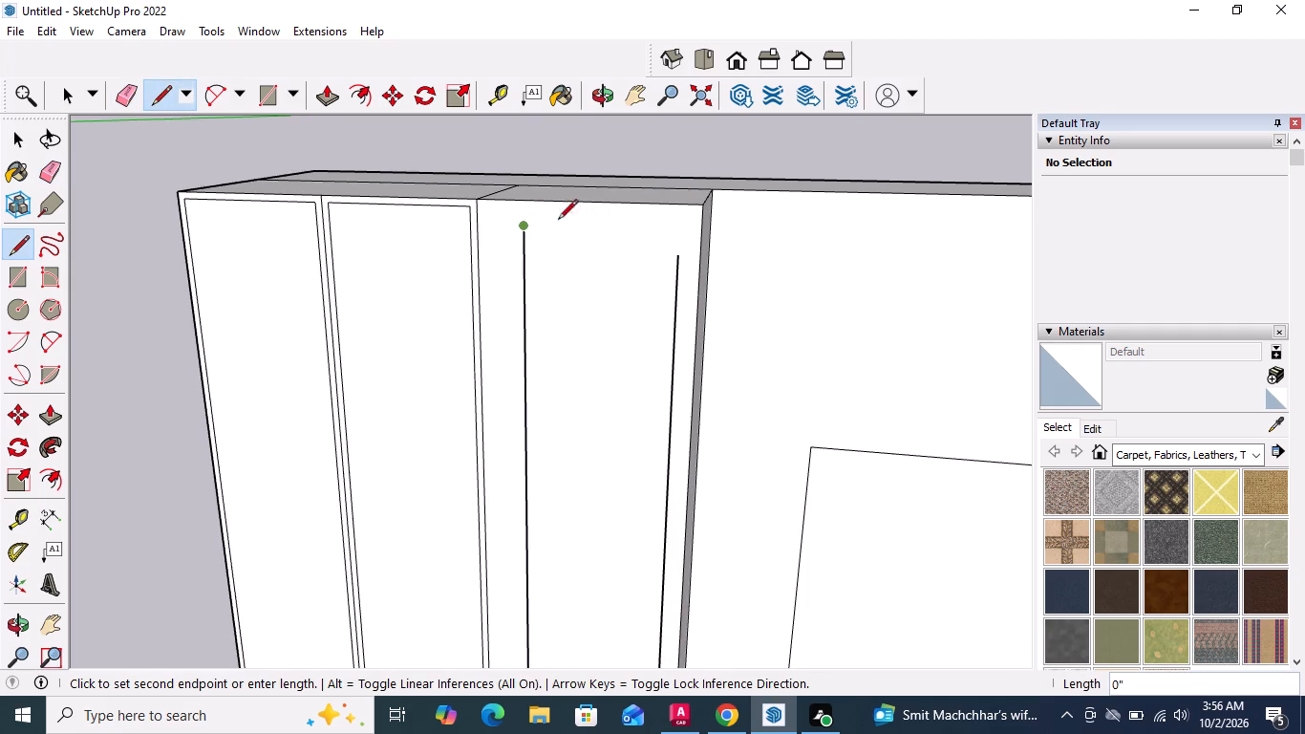
{"action": "left_click", "coordinate": [677, 235]}
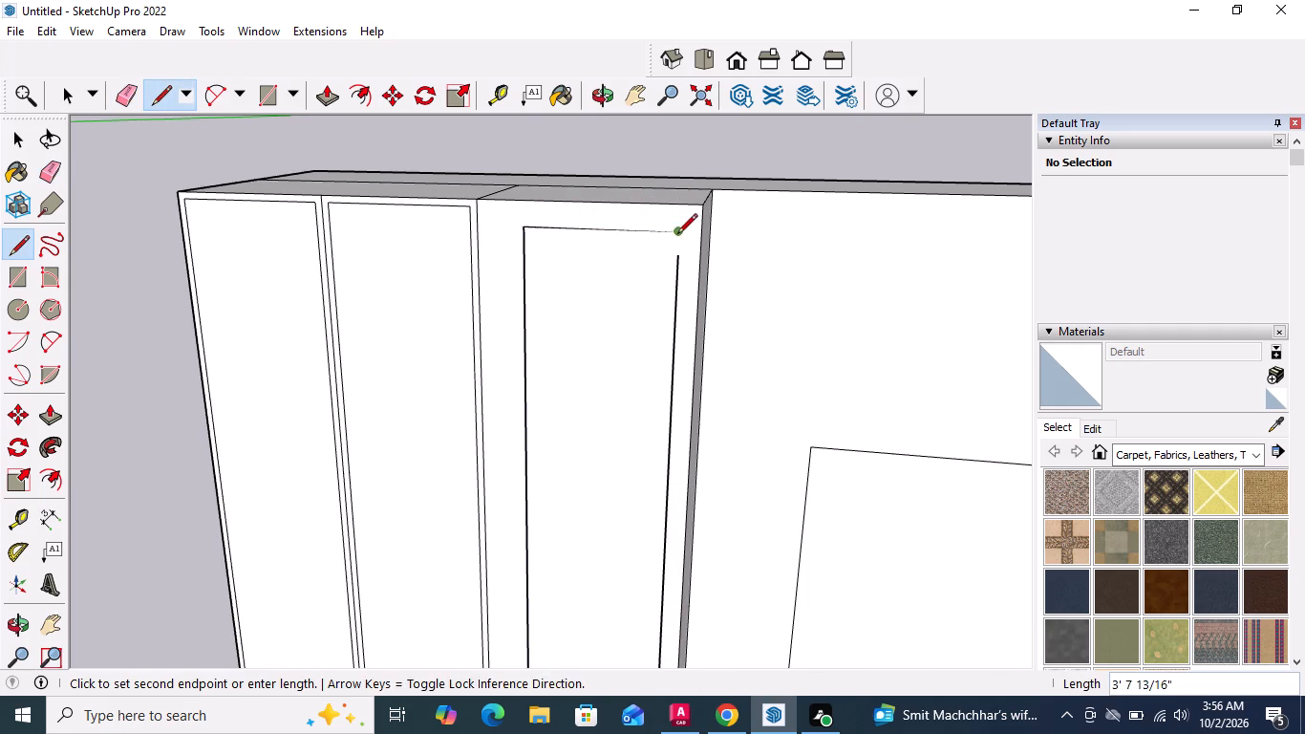
{"action": "left_click", "coordinate": [674, 260]}
{"action": "key", "text": "space"}
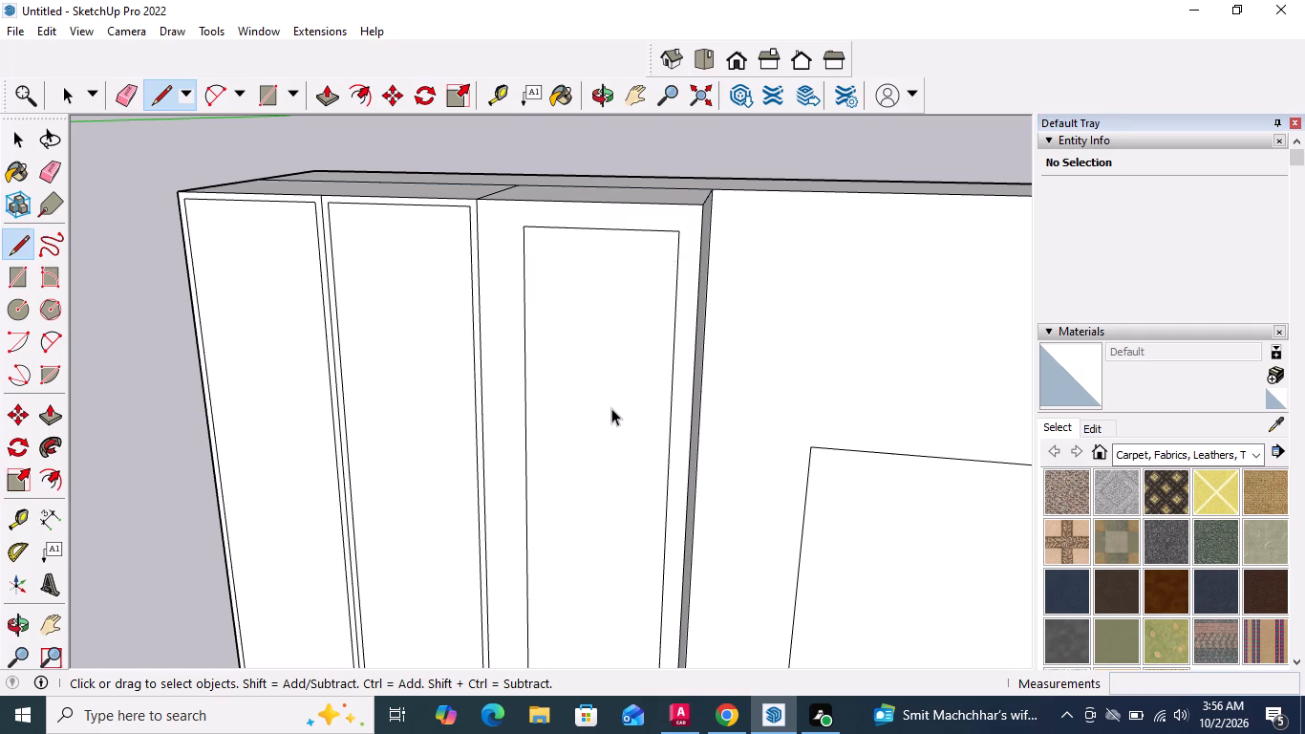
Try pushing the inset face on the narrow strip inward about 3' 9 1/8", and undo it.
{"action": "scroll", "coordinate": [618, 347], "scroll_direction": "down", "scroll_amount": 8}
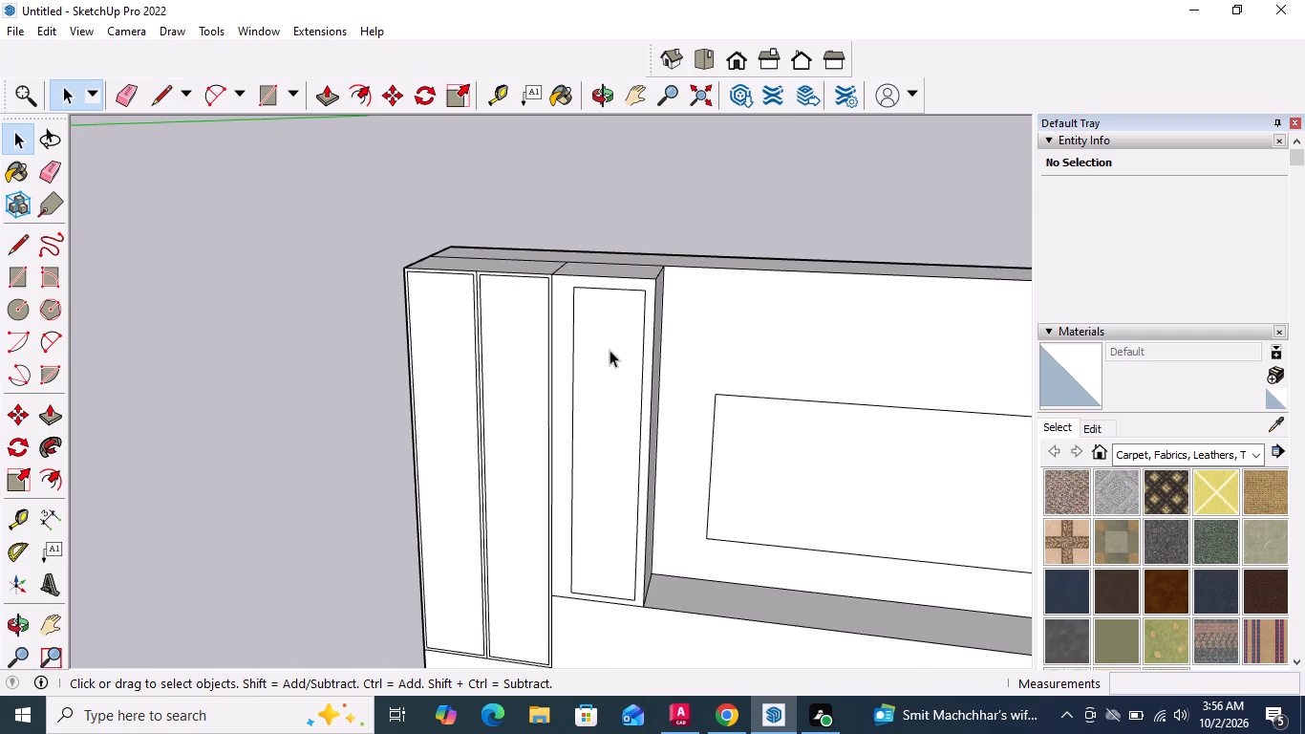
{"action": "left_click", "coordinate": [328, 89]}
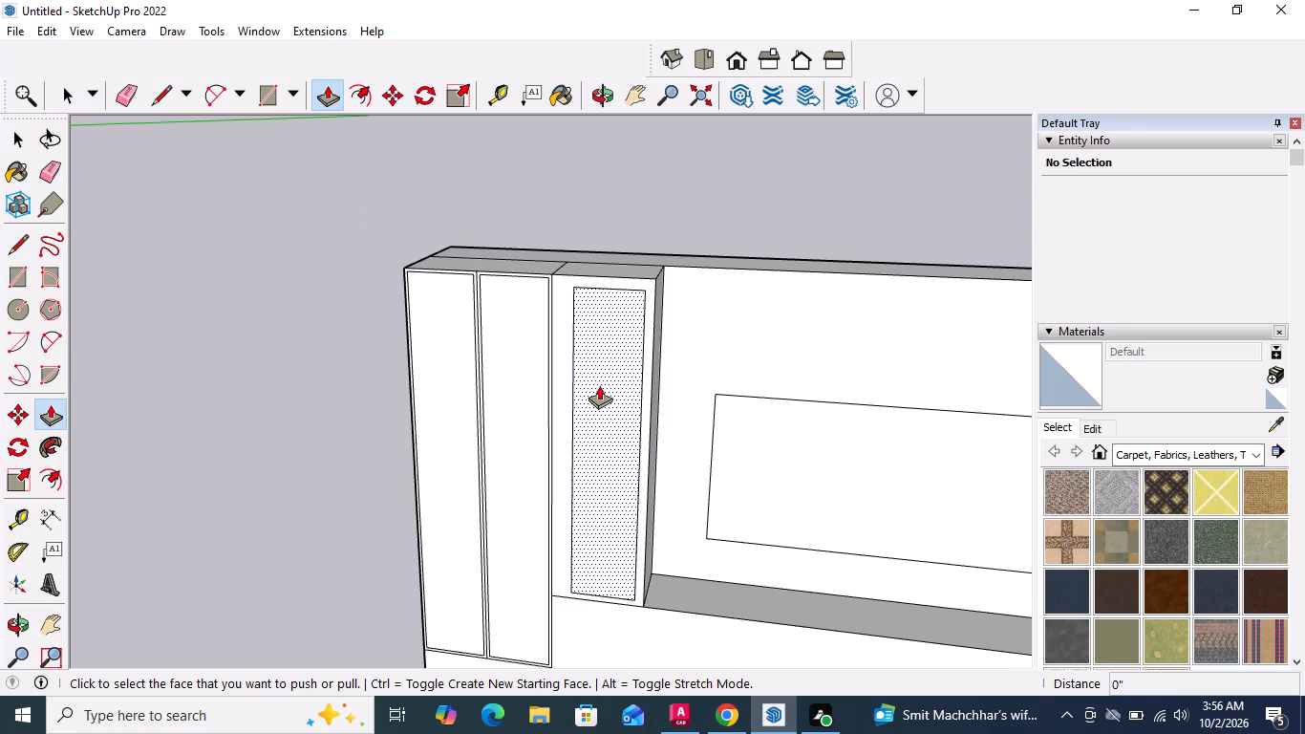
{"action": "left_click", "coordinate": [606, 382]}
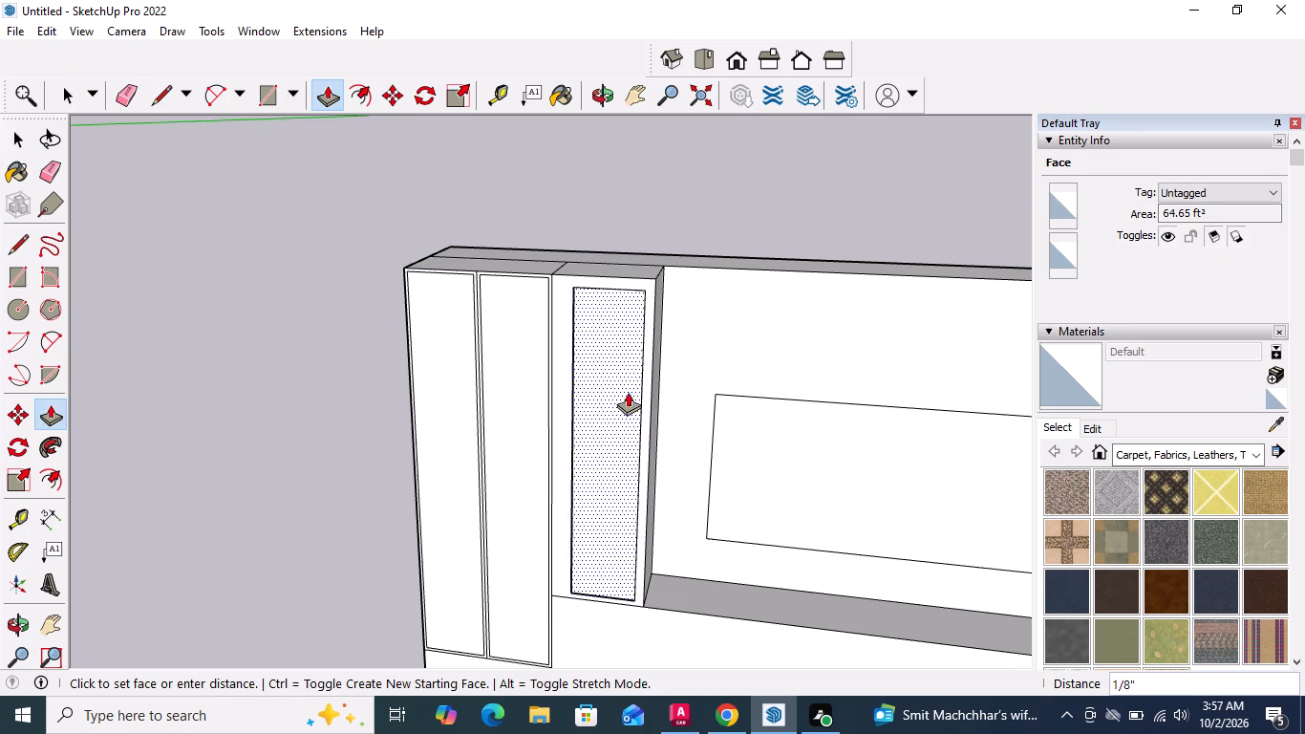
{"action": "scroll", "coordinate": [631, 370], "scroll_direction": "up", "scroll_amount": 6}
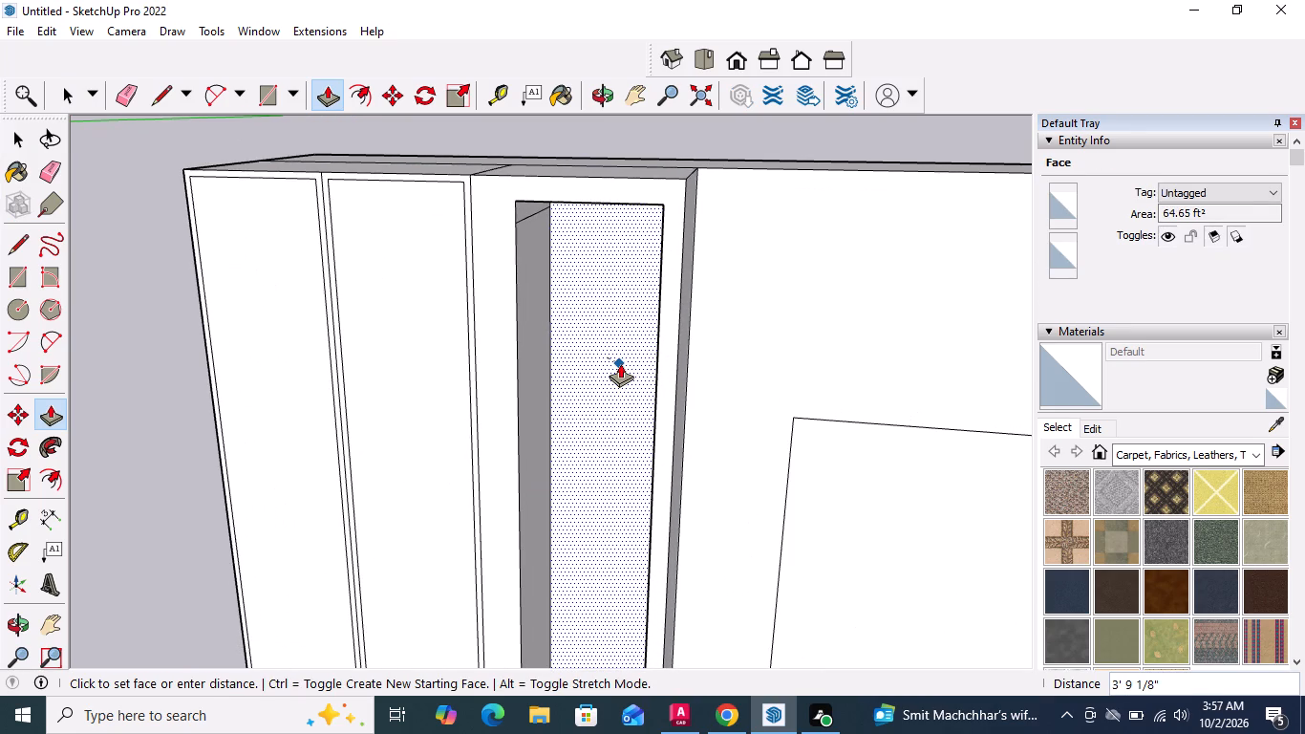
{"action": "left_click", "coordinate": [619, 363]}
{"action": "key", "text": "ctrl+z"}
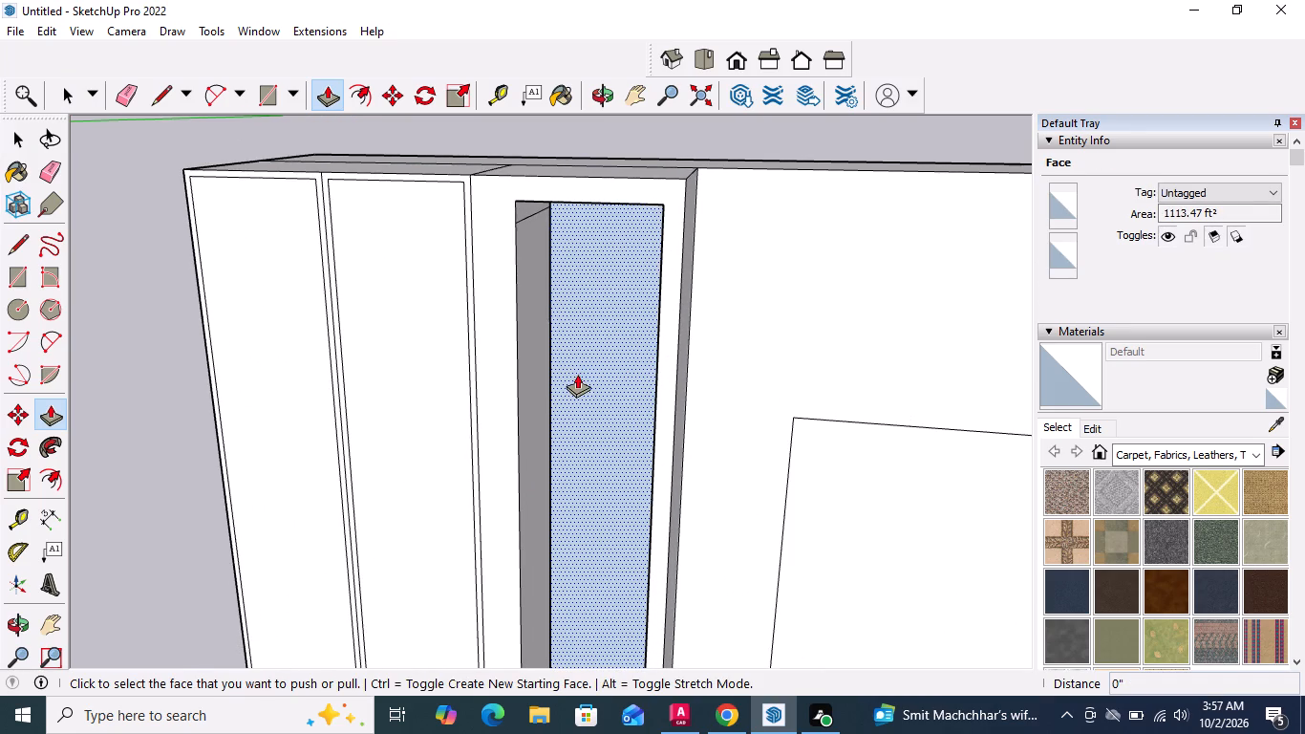
Push the inset face on the narrow strip inward about 3' 4 1/4" to form a recess.
{"action": "left_click", "coordinate": [577, 374]}
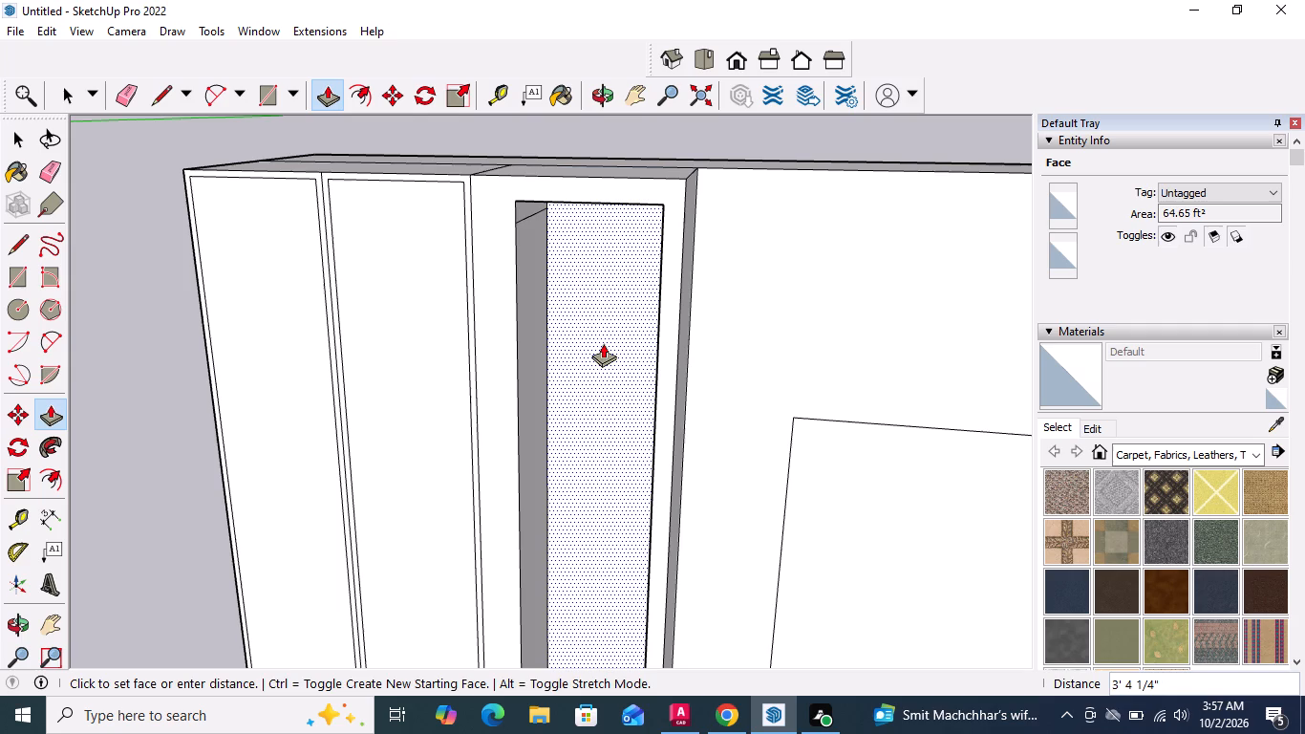
{"action": "left_click", "coordinate": [603, 343]}
{"action": "key", "text": "space"}
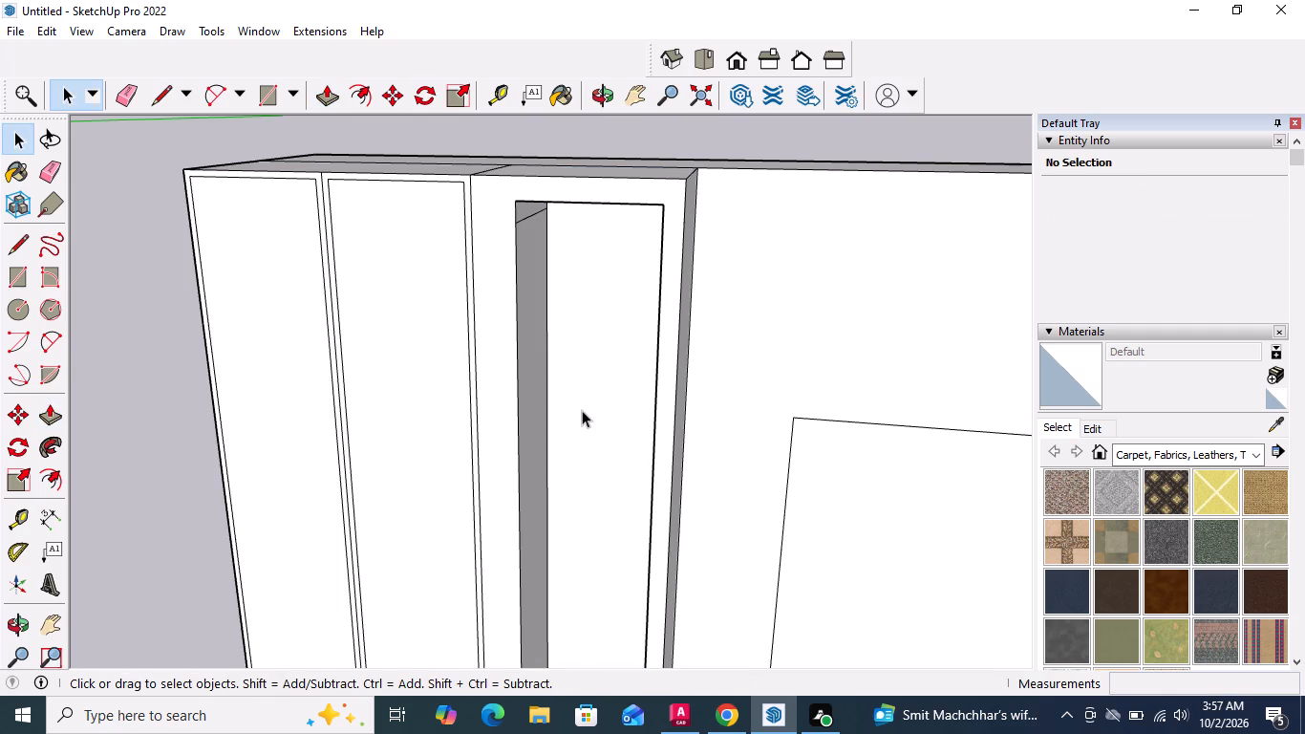
Erase the stray lines near the top and bottom of the recess's left inner side.
{"action": "scroll", "coordinate": [590, 399], "scroll_direction": "down", "scroll_amount": 5}
{"action": "middle_click_drag", "start_coordinate": [591, 455], "coordinate": [600, 421]}
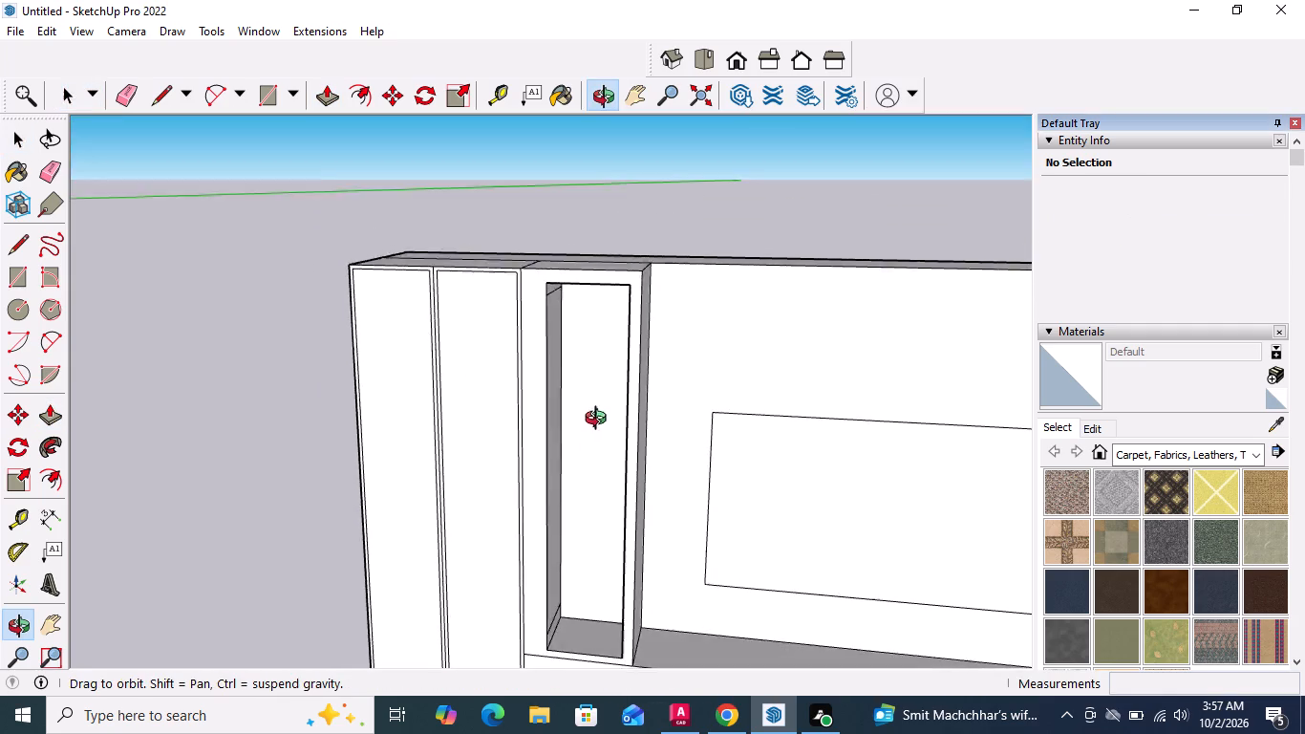
{"action": "middle_click_drag", "start_coordinate": [600, 421], "coordinate": [532, 335]}
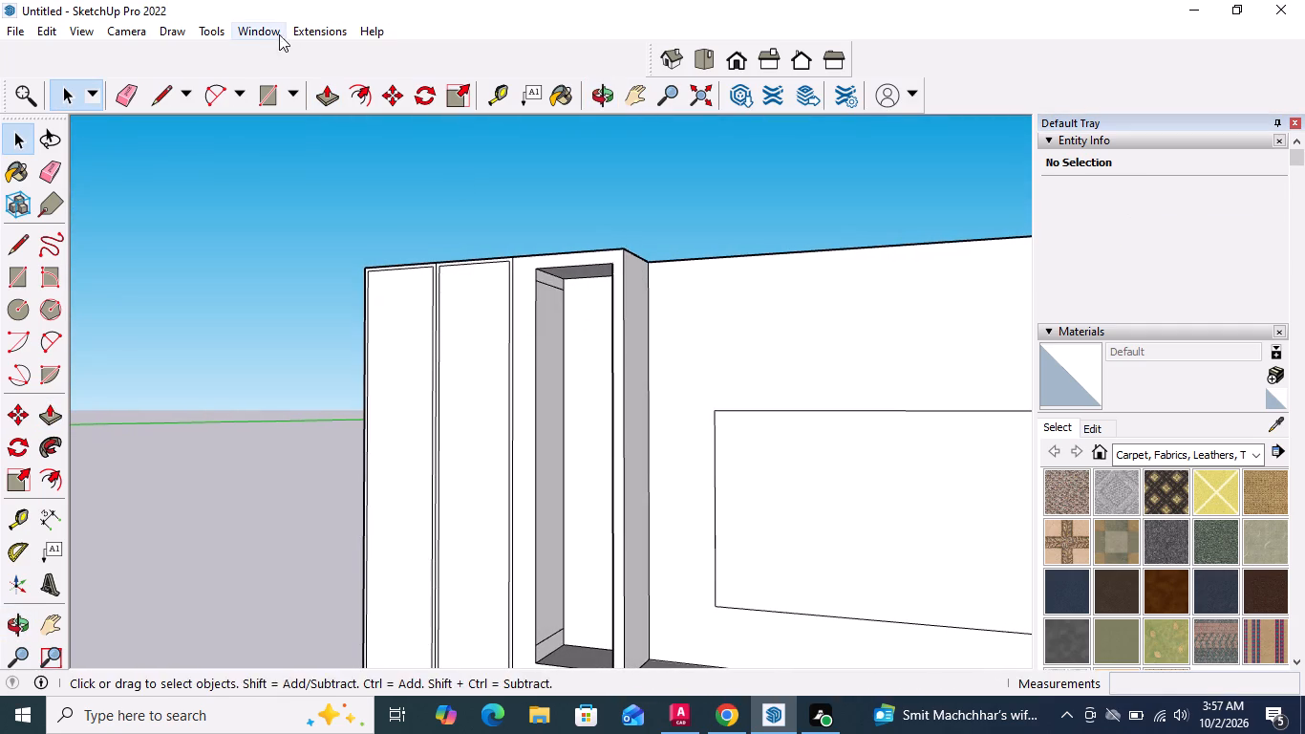
{"action": "left_click", "coordinate": [129, 98]}
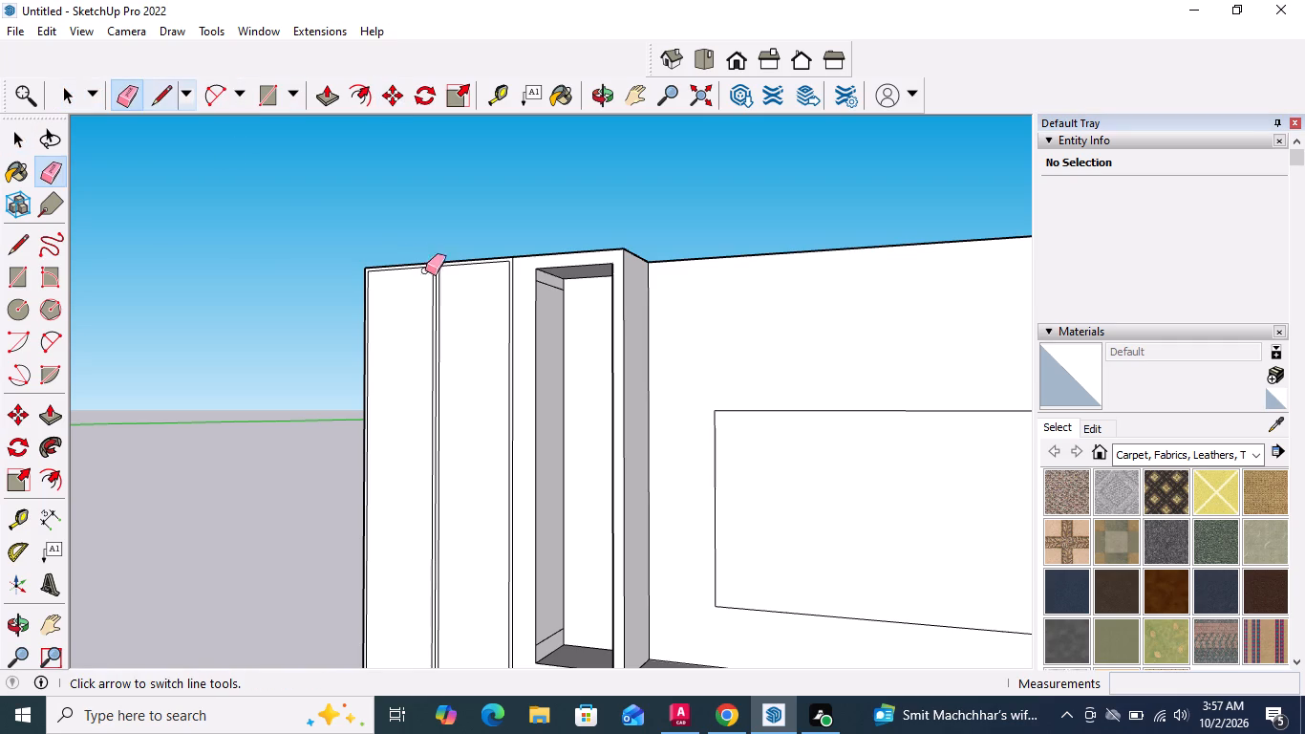
{"action": "left_click", "coordinate": [546, 285]}
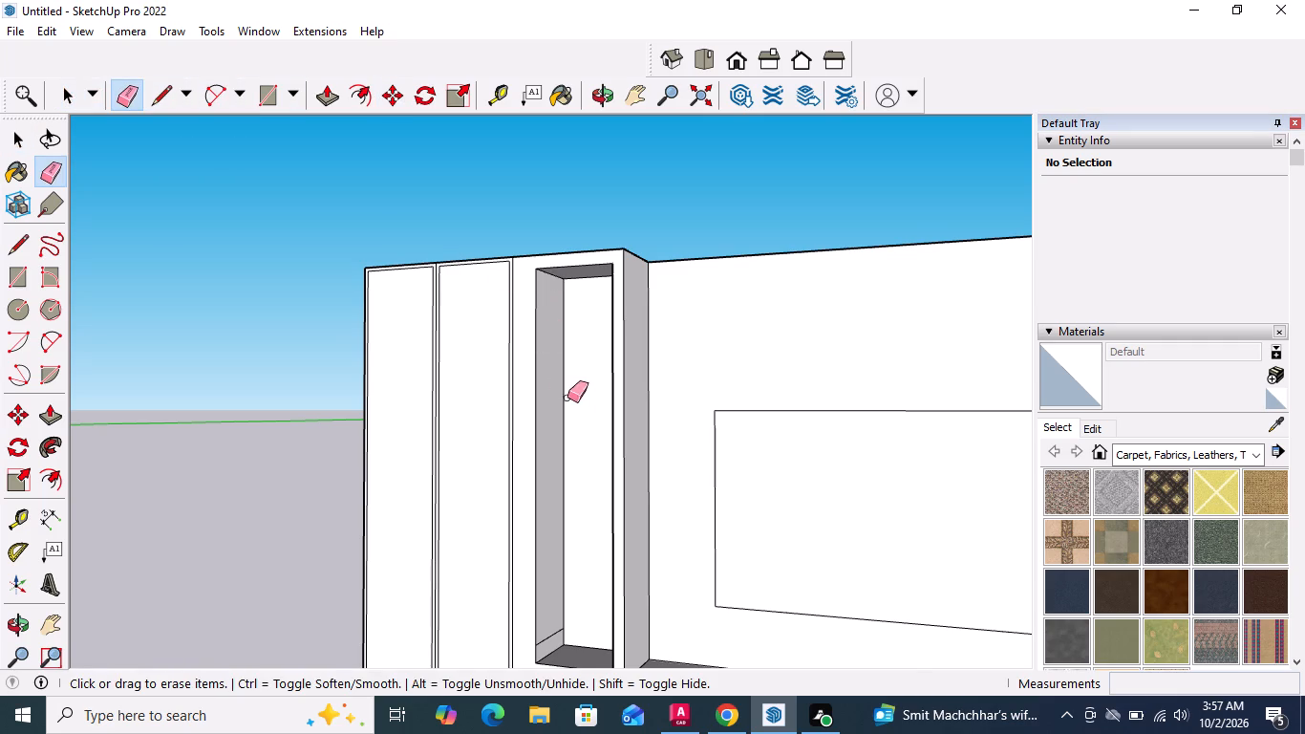
{"action": "scroll", "coordinate": [562, 439], "scroll_direction": "down", "scroll_amount": 2}
{"action": "scroll", "coordinate": [561, 626], "scroll_direction": "up", "scroll_amount": 11}
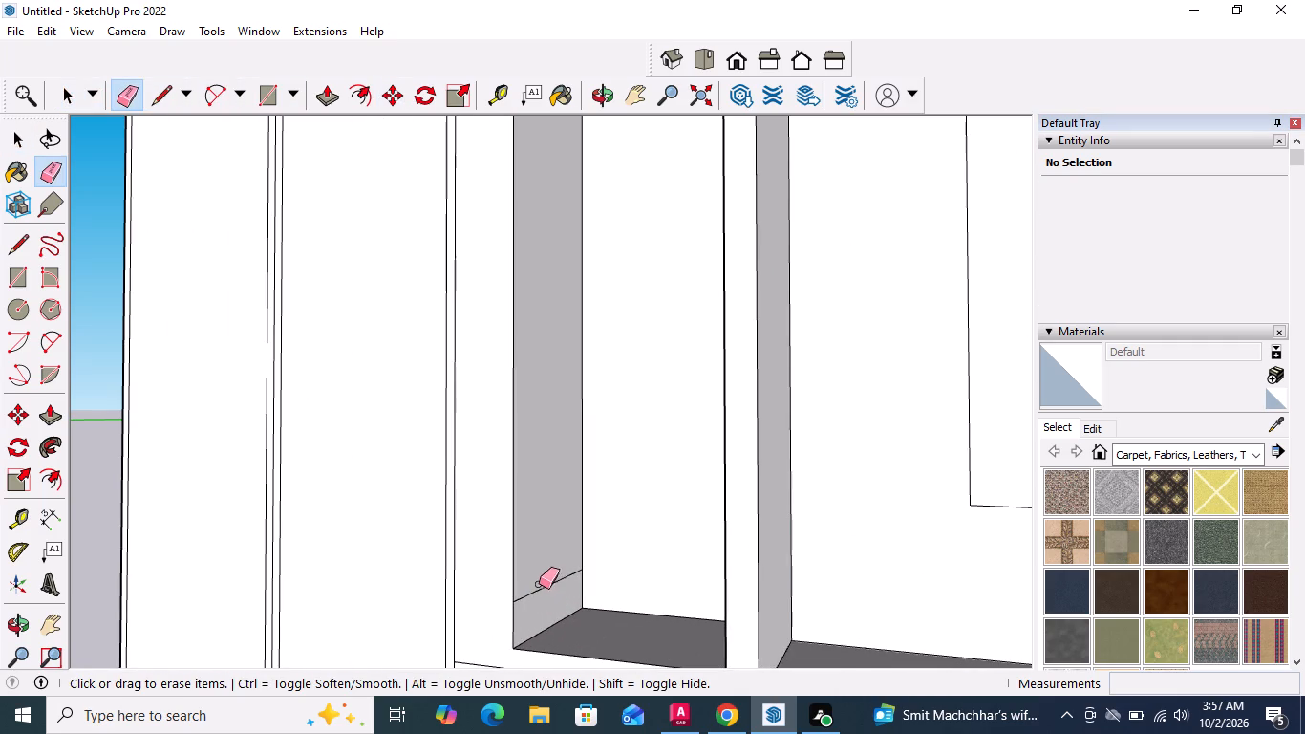
{"action": "left_click_drag", "start_coordinate": [534, 594], "coordinate": [560, 585]}
Erase the stray line near the top of the recess's right inner side.
{"action": "scroll", "coordinate": [617, 554], "scroll_direction": "down", "scroll_amount": 11}
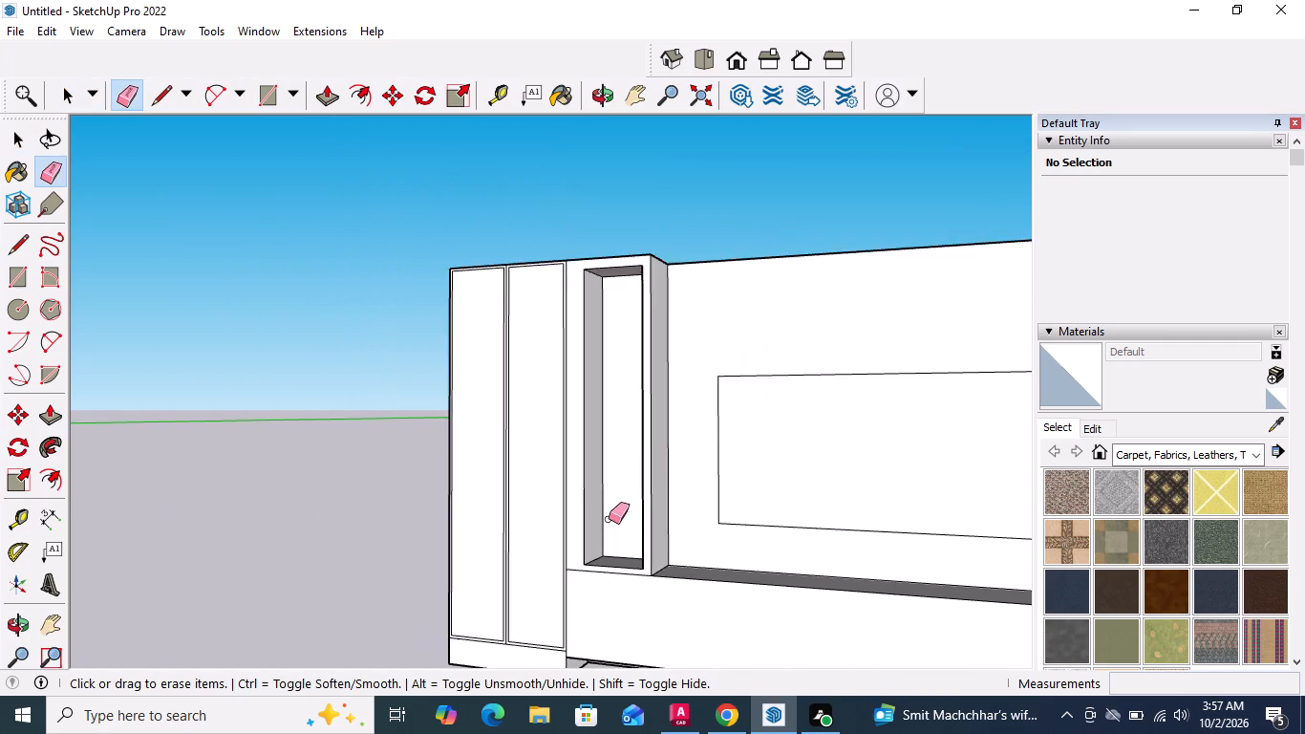
{"action": "scroll", "coordinate": [609, 519], "scroll_direction": "down", "scroll_amount": 3}
{"action": "middle_click_drag", "start_coordinate": [610, 560], "coordinate": [894, 545]}
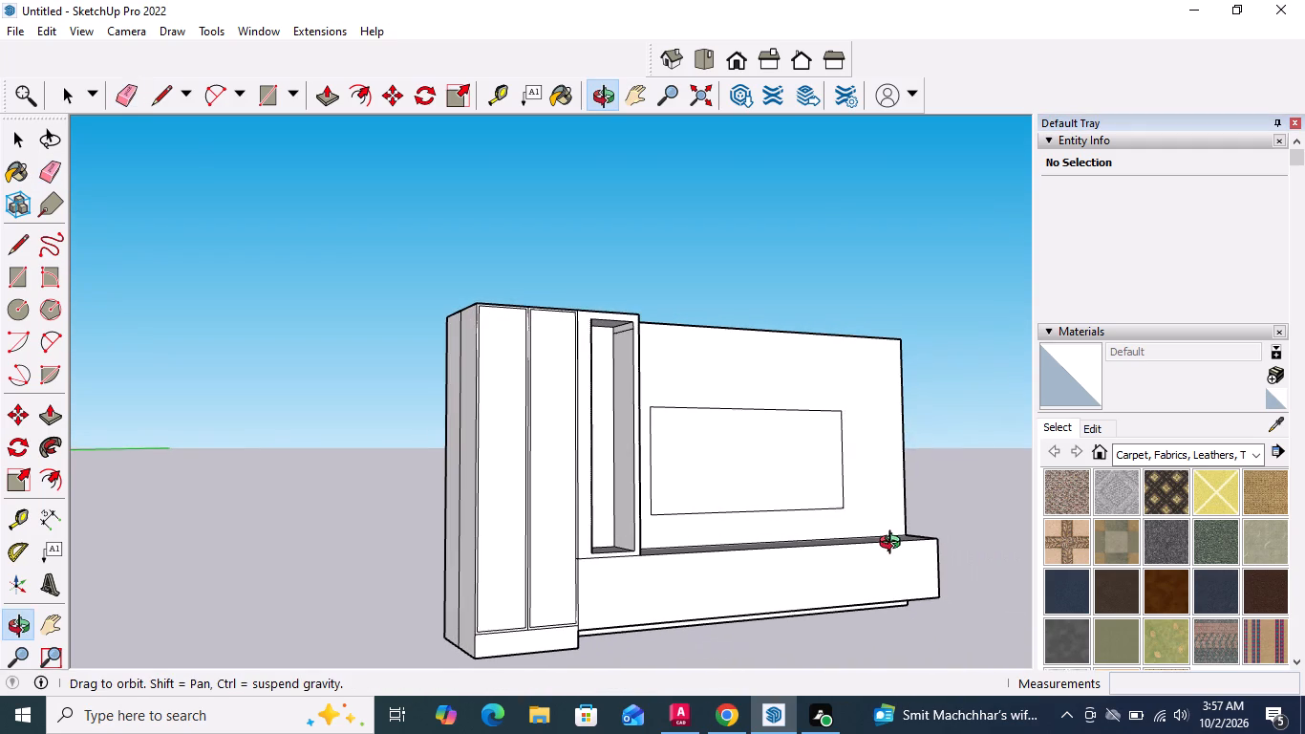
{"action": "middle_click_drag", "start_coordinate": [894, 545], "coordinate": [879, 550]}
{"action": "scroll", "coordinate": [627, 313], "scroll_direction": "up", "scroll_amount": 6}
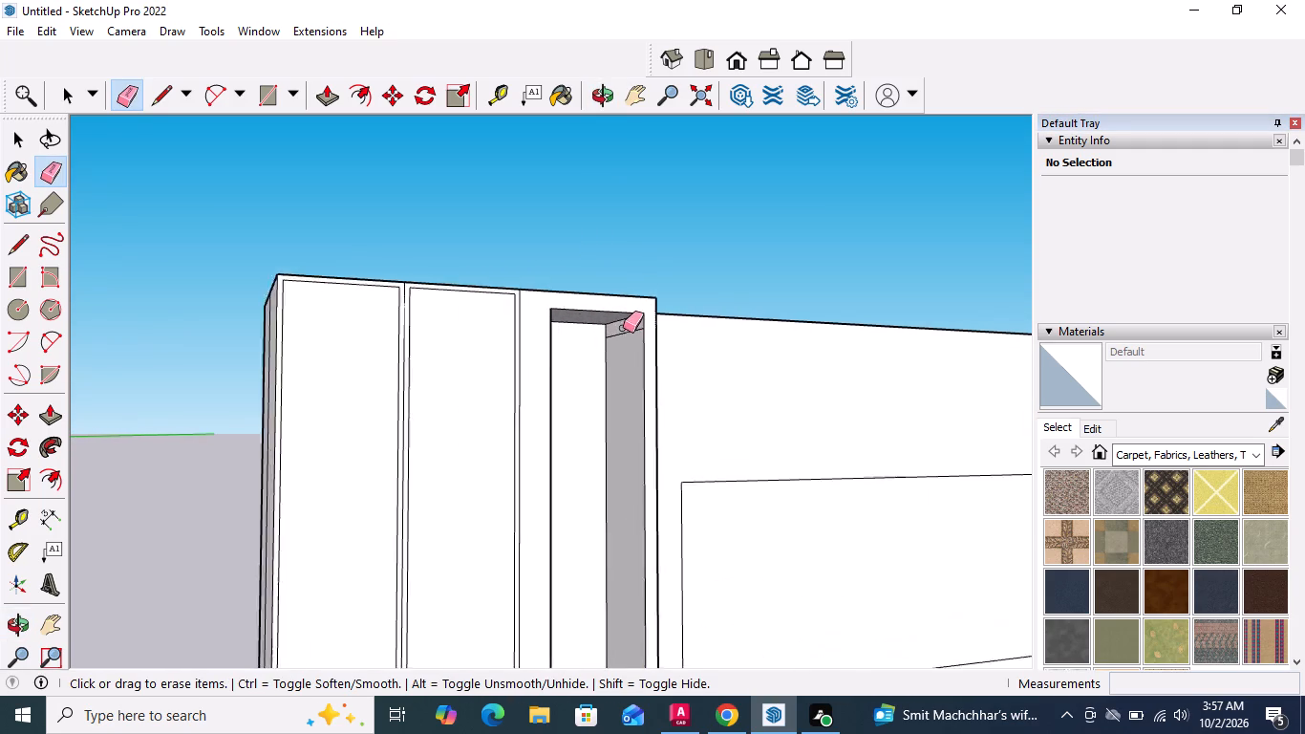
{"action": "scroll", "coordinate": [623, 328], "scroll_direction": "up", "scroll_amount": 7}
{"action": "left_click", "coordinate": [620, 343]}
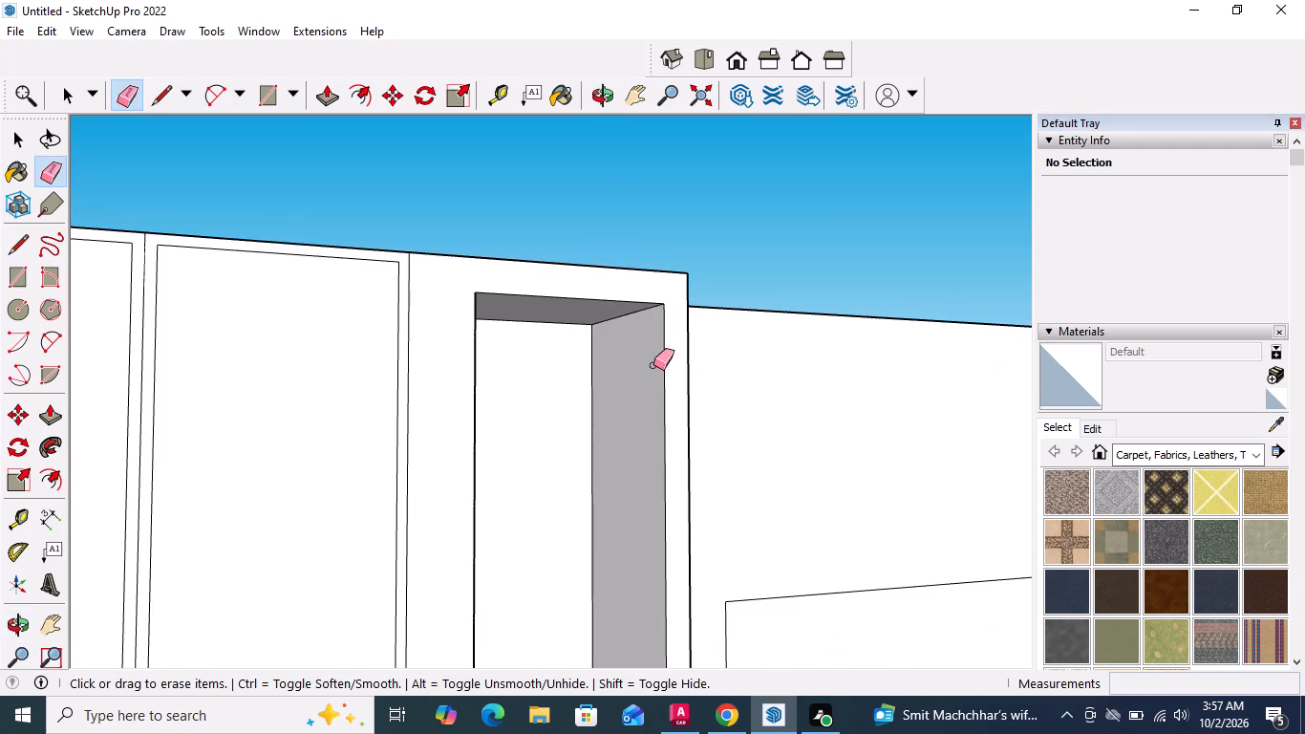
{"action": "scroll", "coordinate": [653, 366], "scroll_direction": "down", "scroll_amount": 9}
{"action": "key", "text": "space"}
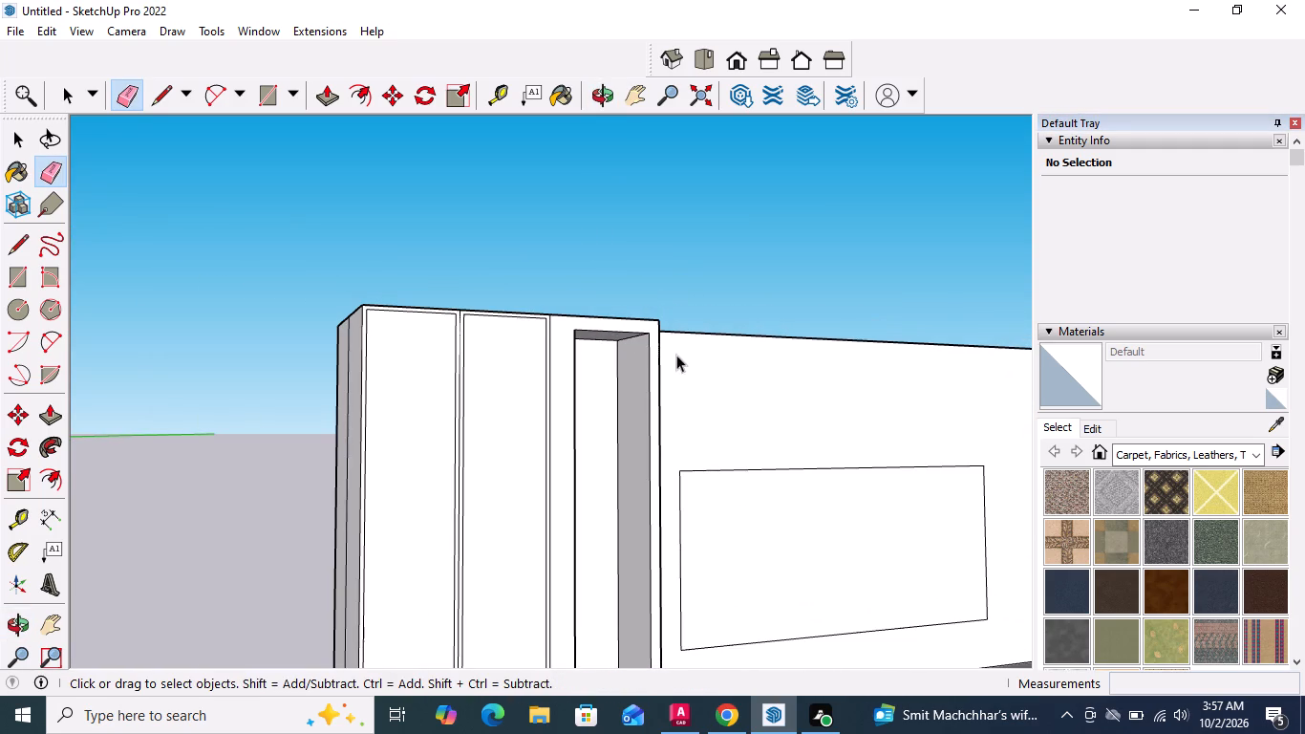
Examine the recessed strip and the overall wall unit from several viewing angles.
{"action": "scroll", "coordinate": [670, 319], "scroll_direction": "down", "scroll_amount": 4}
{"action": "middle_click_drag", "start_coordinate": [699, 429], "coordinate": [567, 412]}
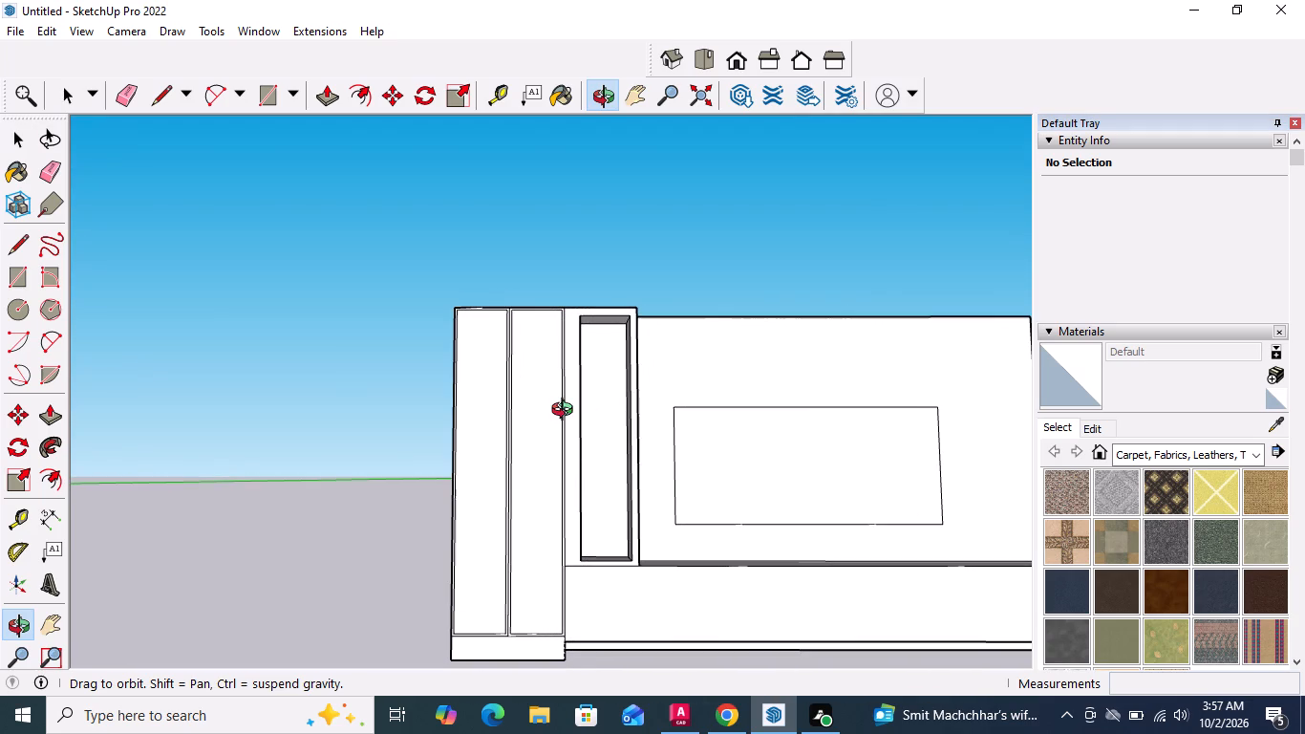
{"action": "middle_click_drag", "start_coordinate": [567, 412], "coordinate": [545, 408]}
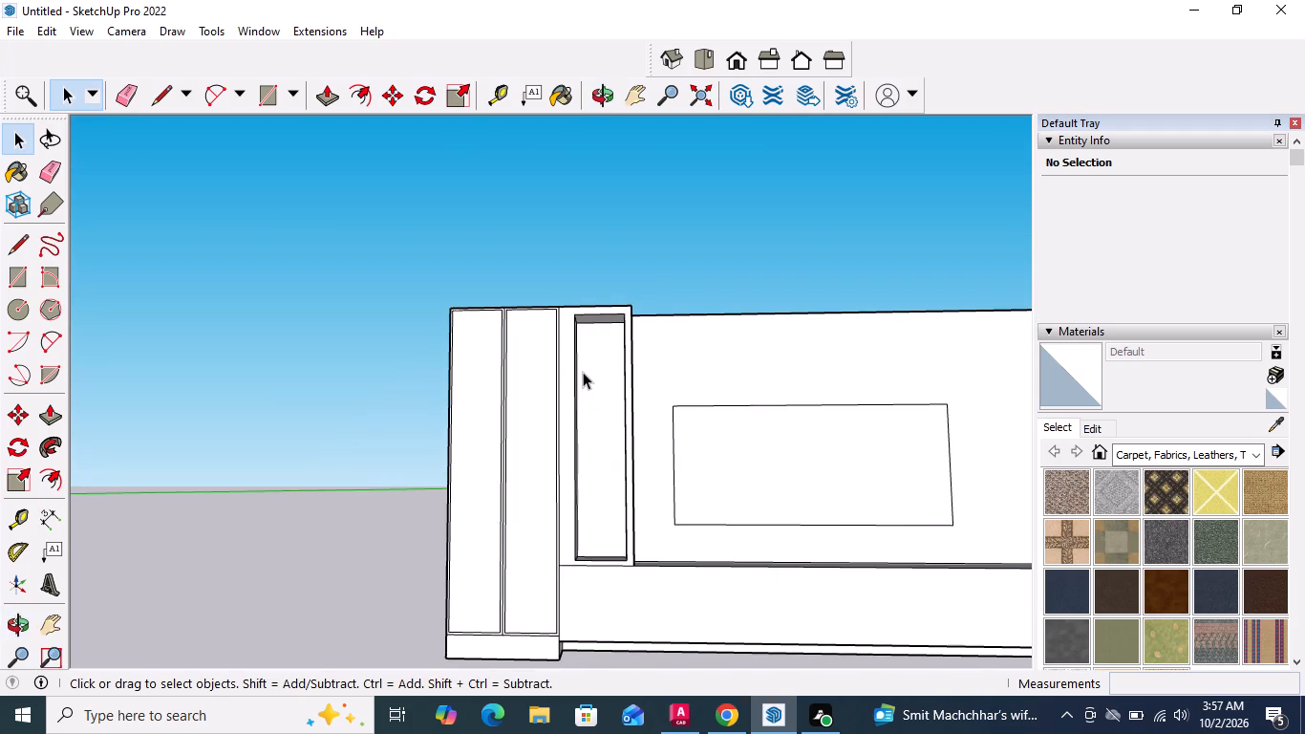
{"action": "scroll", "coordinate": [536, 500], "scroll_direction": "down", "scroll_amount": 4}
{"action": "middle_click_drag", "start_coordinate": [545, 490], "coordinate": [466, 536]}
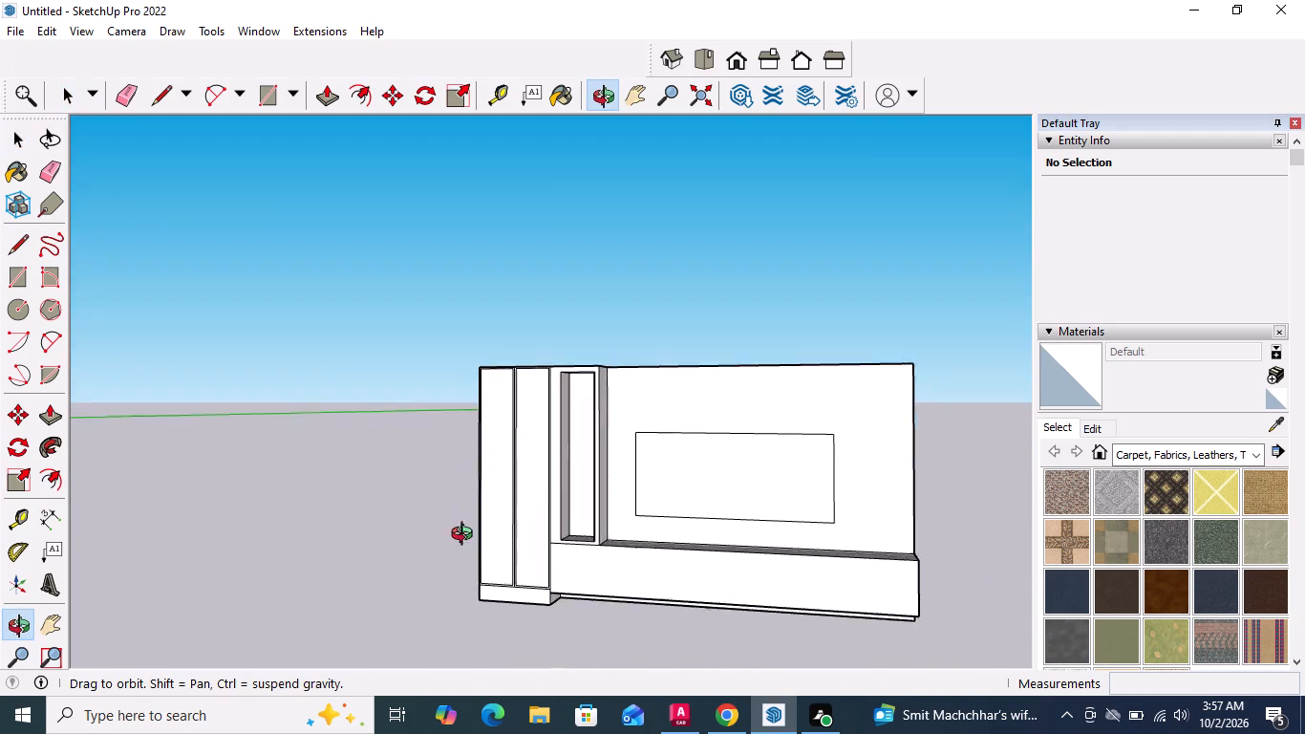
{"action": "middle_click_drag", "start_coordinate": [466, 536], "coordinate": [503, 559]}
{"action": "scroll", "coordinate": [588, 399], "scroll_direction": "up", "scroll_amount": 3}
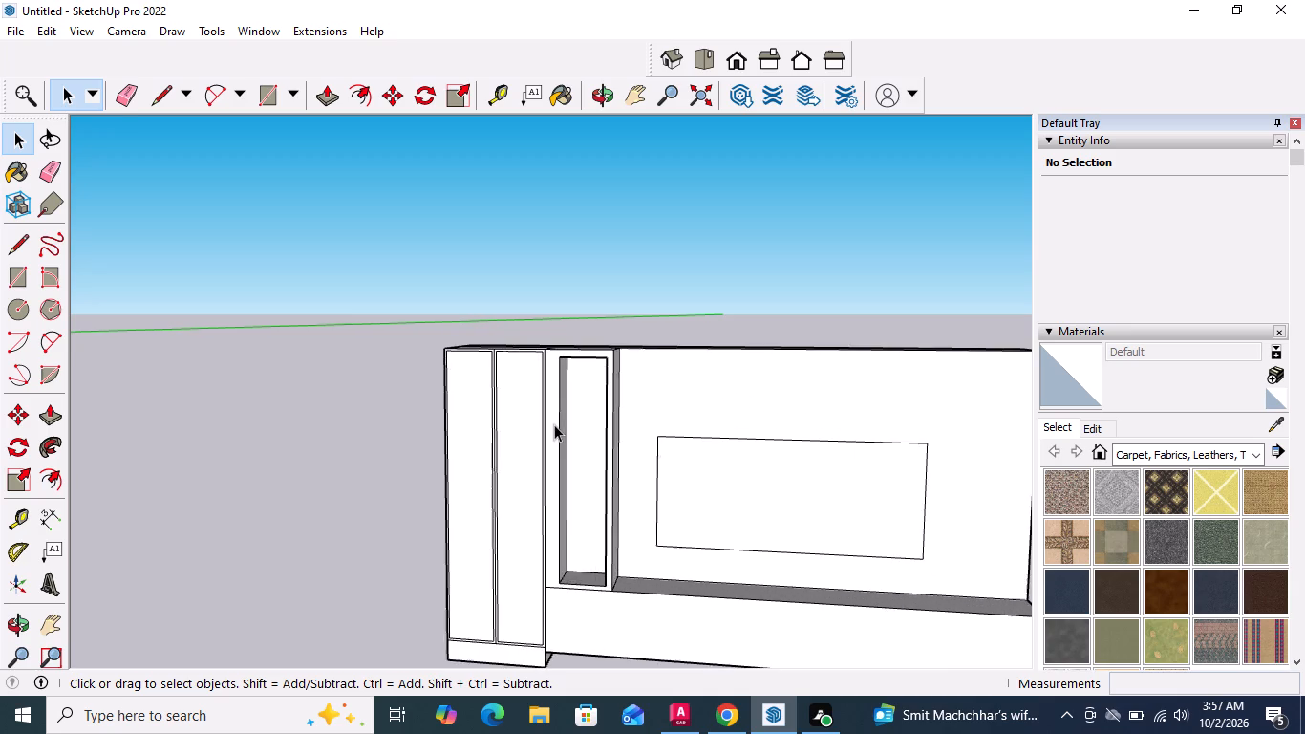
{"action": "scroll", "coordinate": [587, 420], "scroll_direction": "up", "scroll_amount": 7}
{"action": "middle_click", "coordinate": [572, 443]}
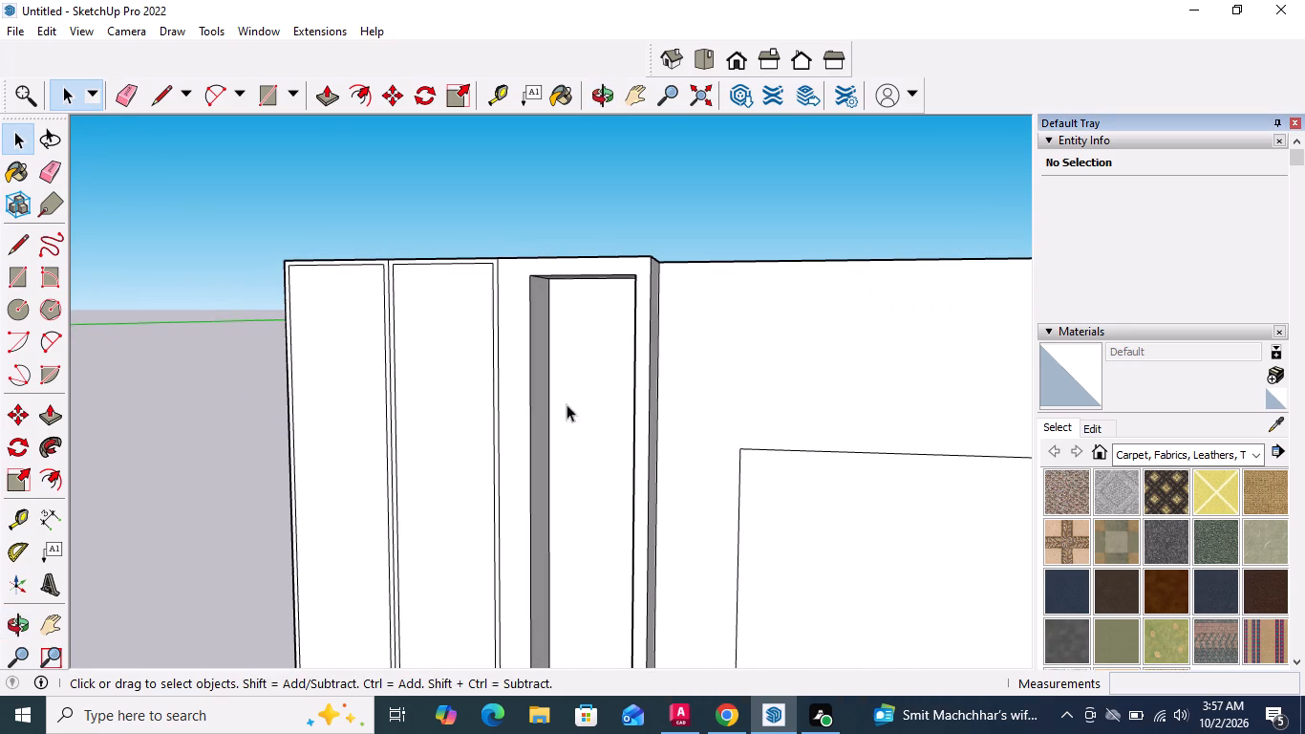
Draw a horizontal line about 3' 7 13/16" long across the recess's back face, in its upper part.
{"action": "left_click", "coordinate": [300, 84]}
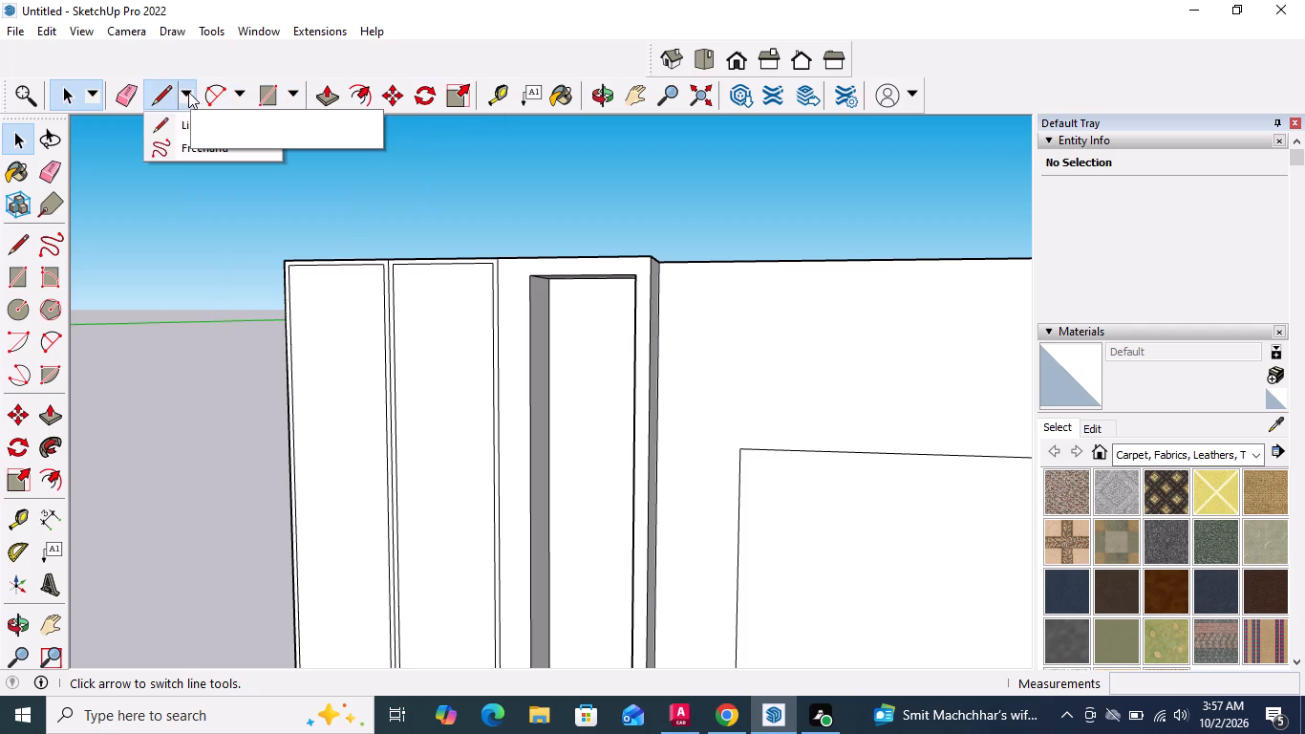
{"action": "left_click", "coordinate": [167, 97]}
{"action": "scroll", "coordinate": [516, 381], "scroll_direction": "down", "scroll_amount": 3}
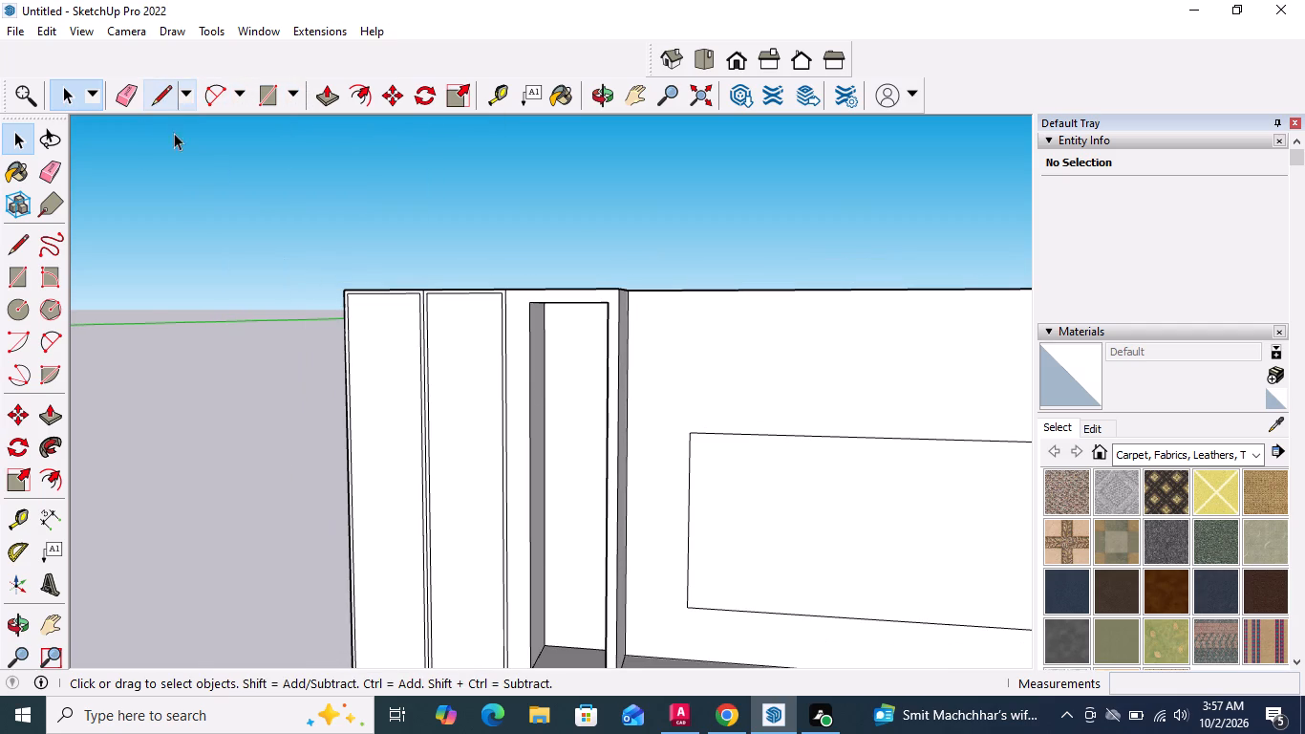
{"action": "left_click", "coordinate": [162, 96]}
{"action": "middle_click_drag", "start_coordinate": [560, 416], "coordinate": [579, 417]}
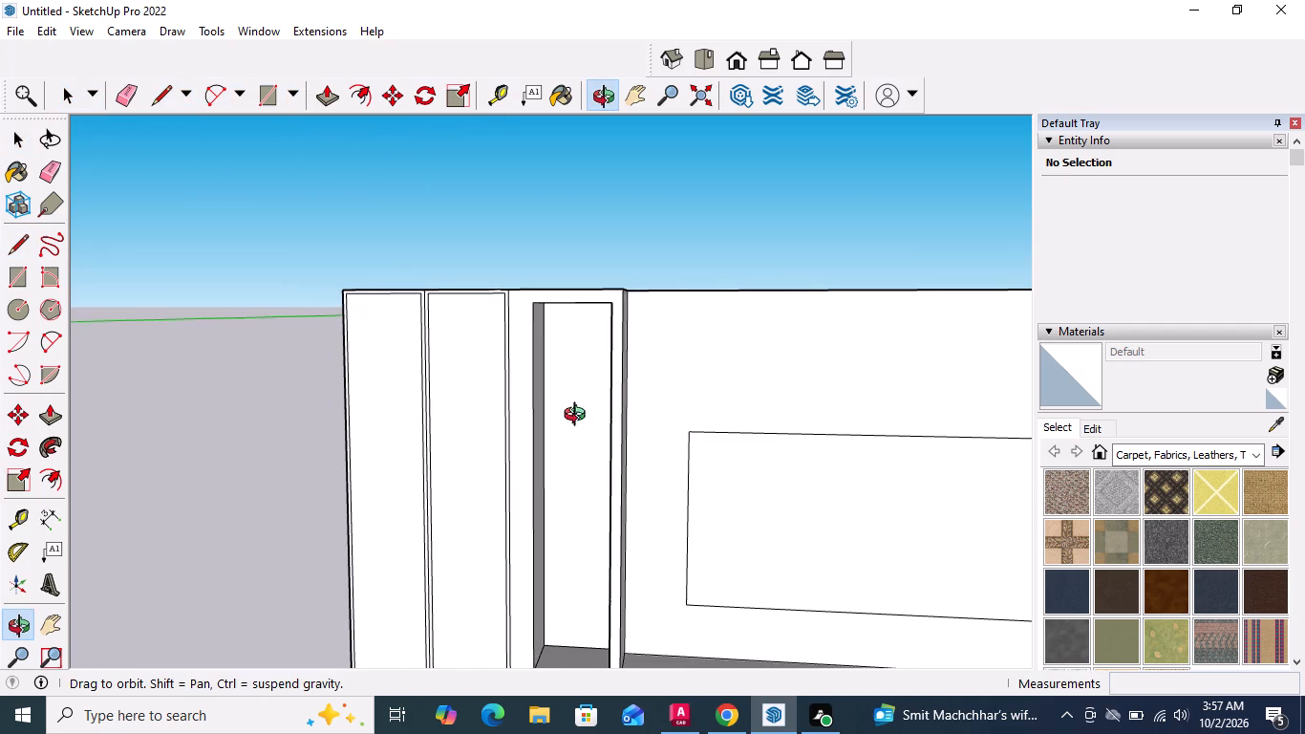
{"action": "middle_click_drag", "start_coordinate": [579, 417], "coordinate": [592, 410]}
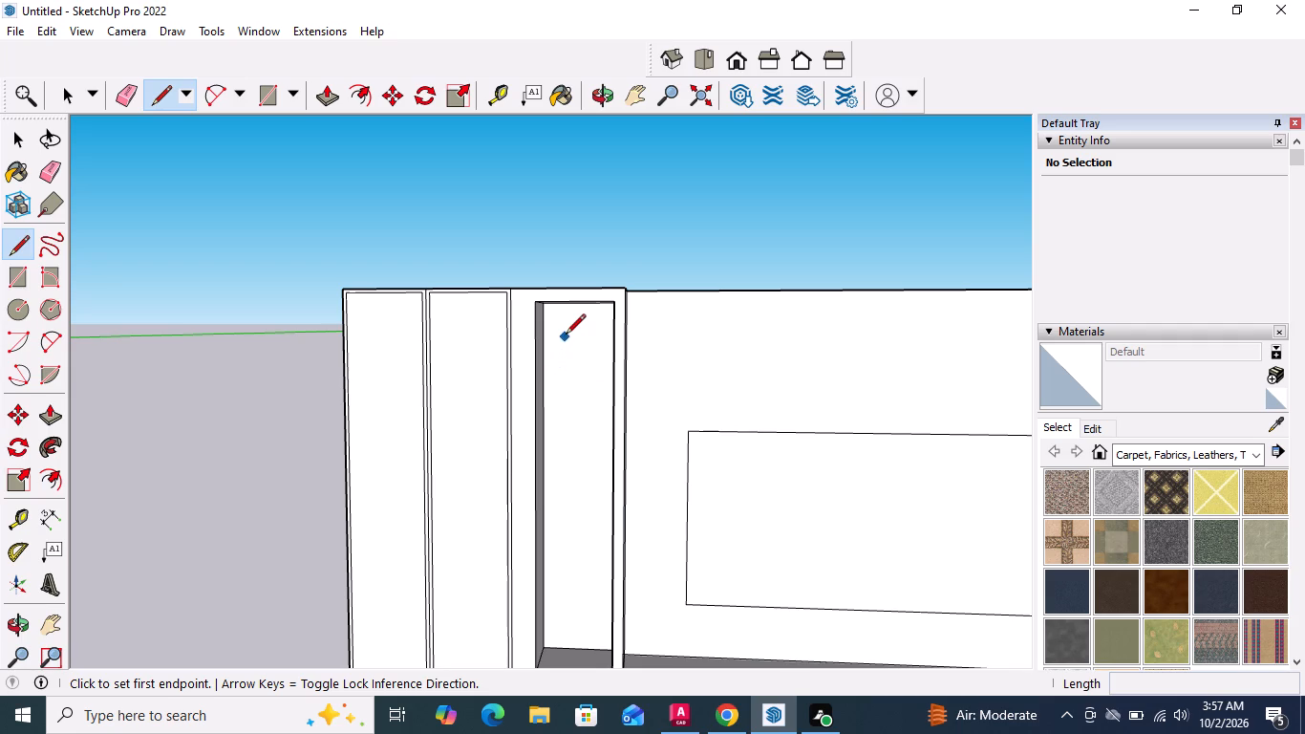
{"action": "scroll", "coordinate": [562, 327], "scroll_direction": "up", "scroll_amount": 3}
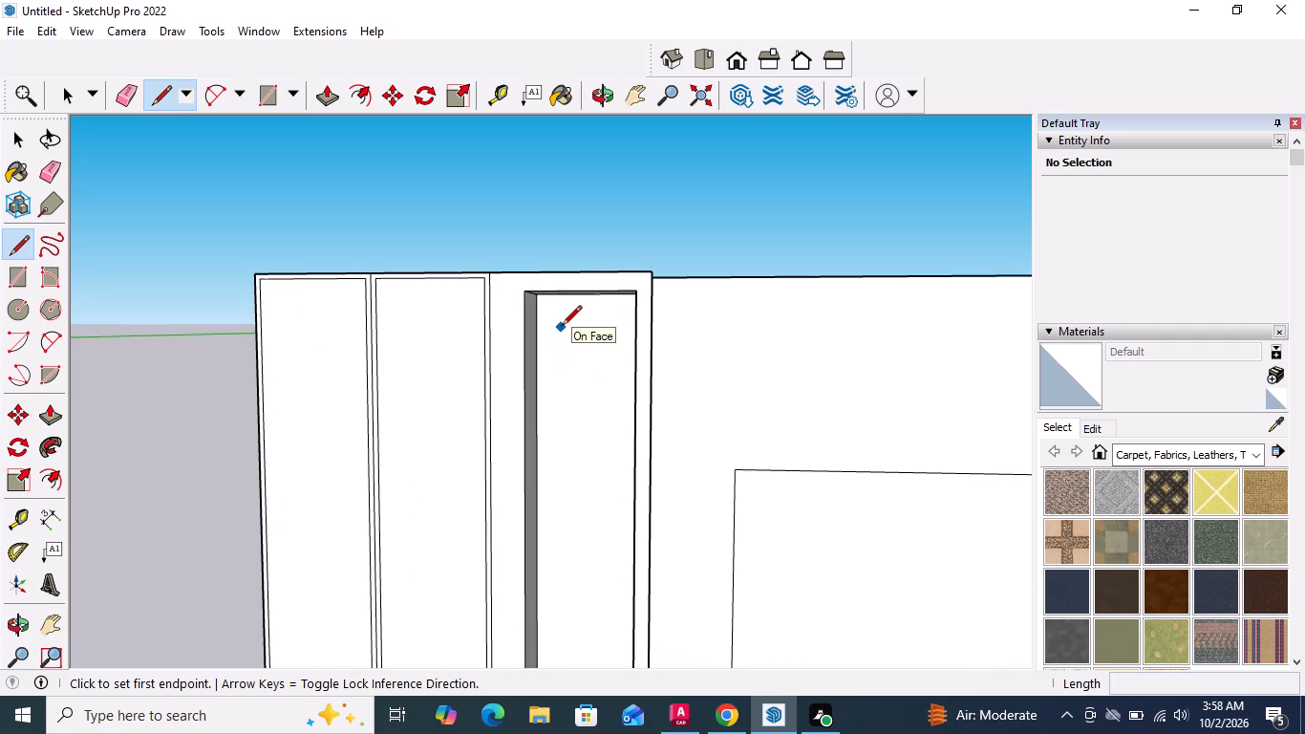
{"action": "scroll", "coordinate": [549, 326], "scroll_direction": "up", "scroll_amount": 5}
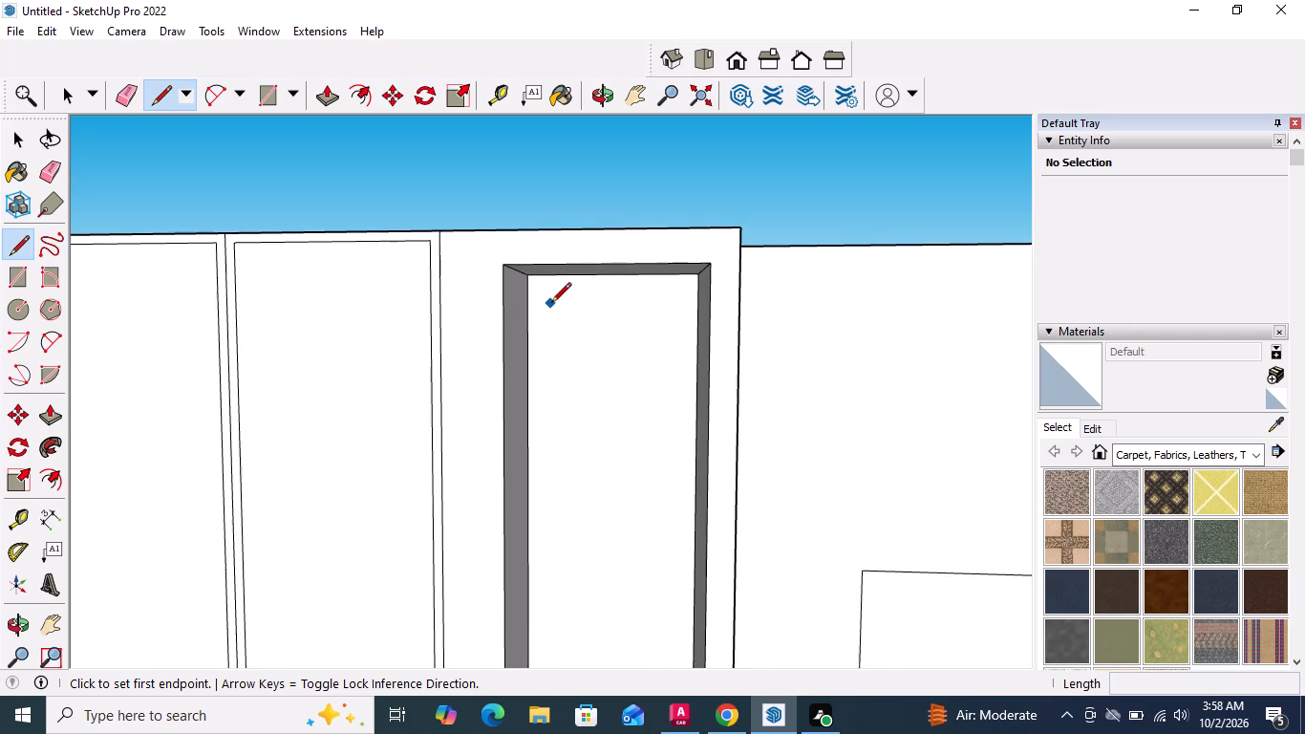
{"action": "scroll", "coordinate": [551, 304], "scroll_direction": "up", "scroll_amount": 1}
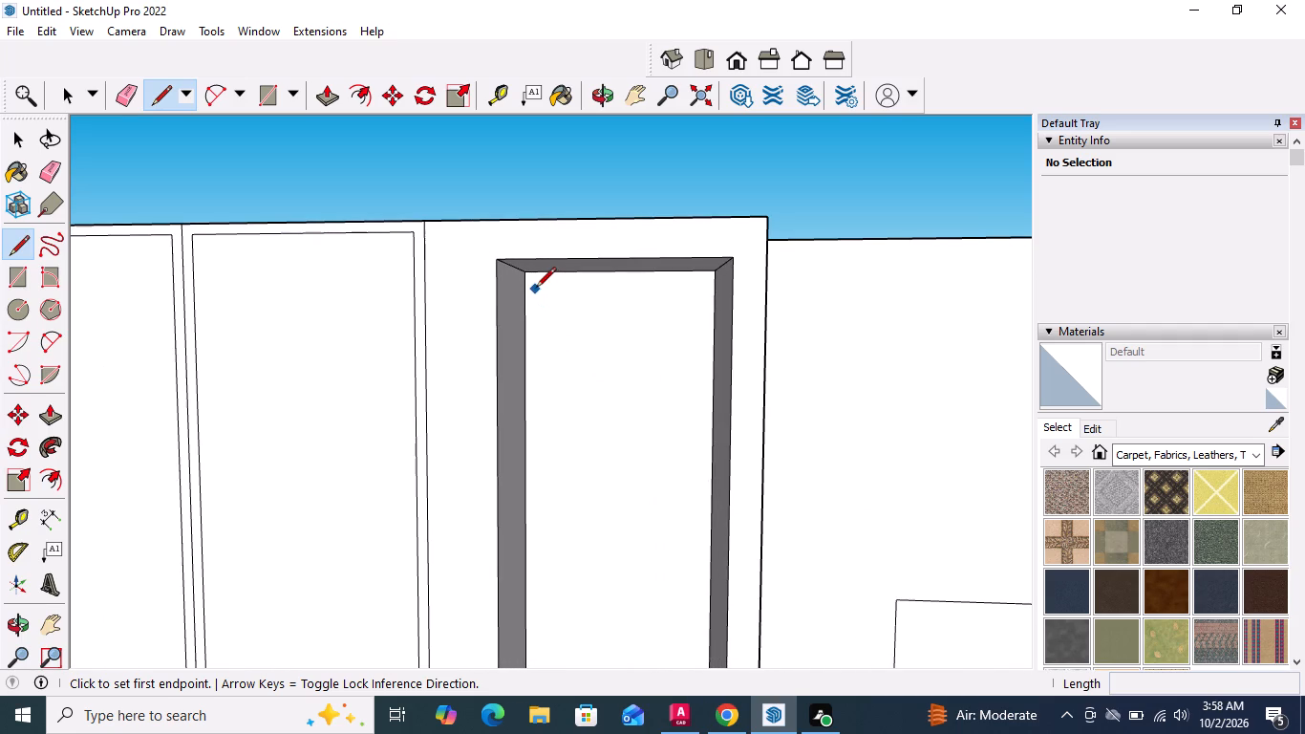
{"action": "scroll", "coordinate": [535, 289], "scroll_direction": "down", "scroll_amount": 3}
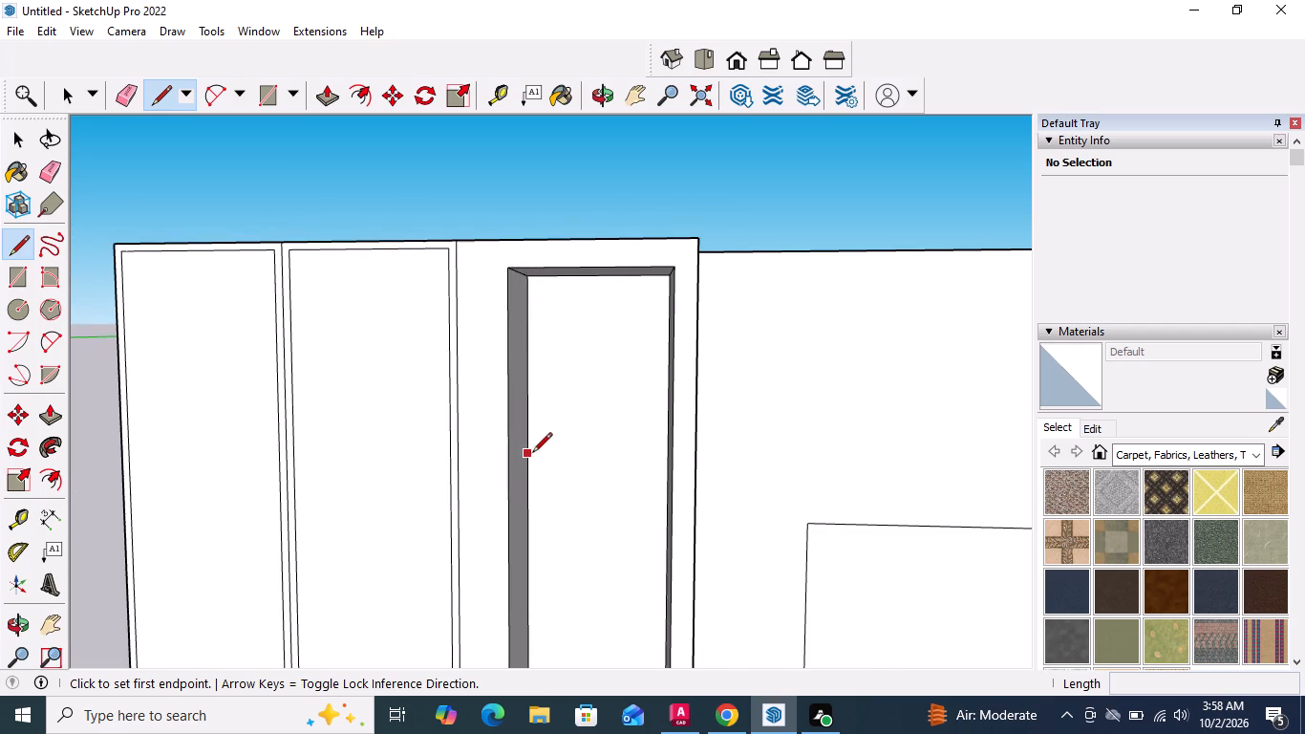
{"action": "left_click", "coordinate": [527, 460]}
{"action": "middle_click_drag", "start_coordinate": [587, 465], "coordinate": [646, 472]}
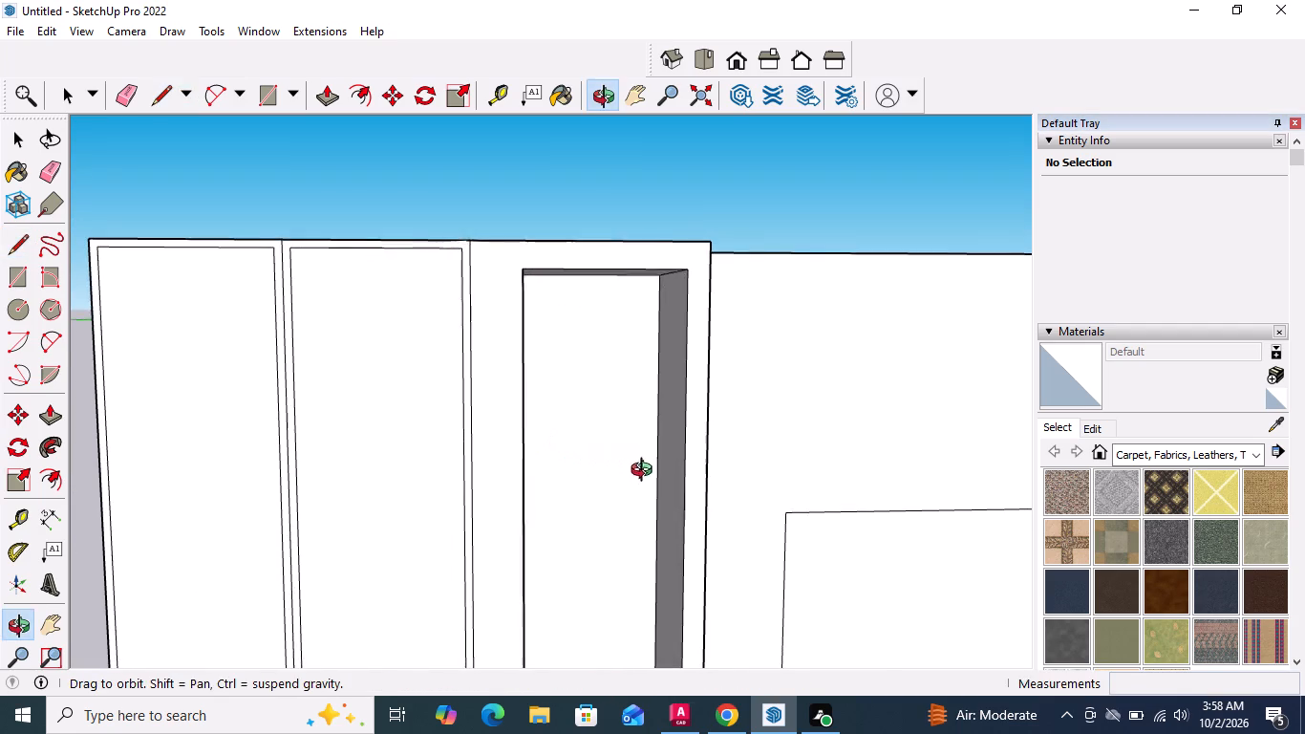
{"action": "middle_click_drag", "start_coordinate": [646, 472], "coordinate": [646, 475]}
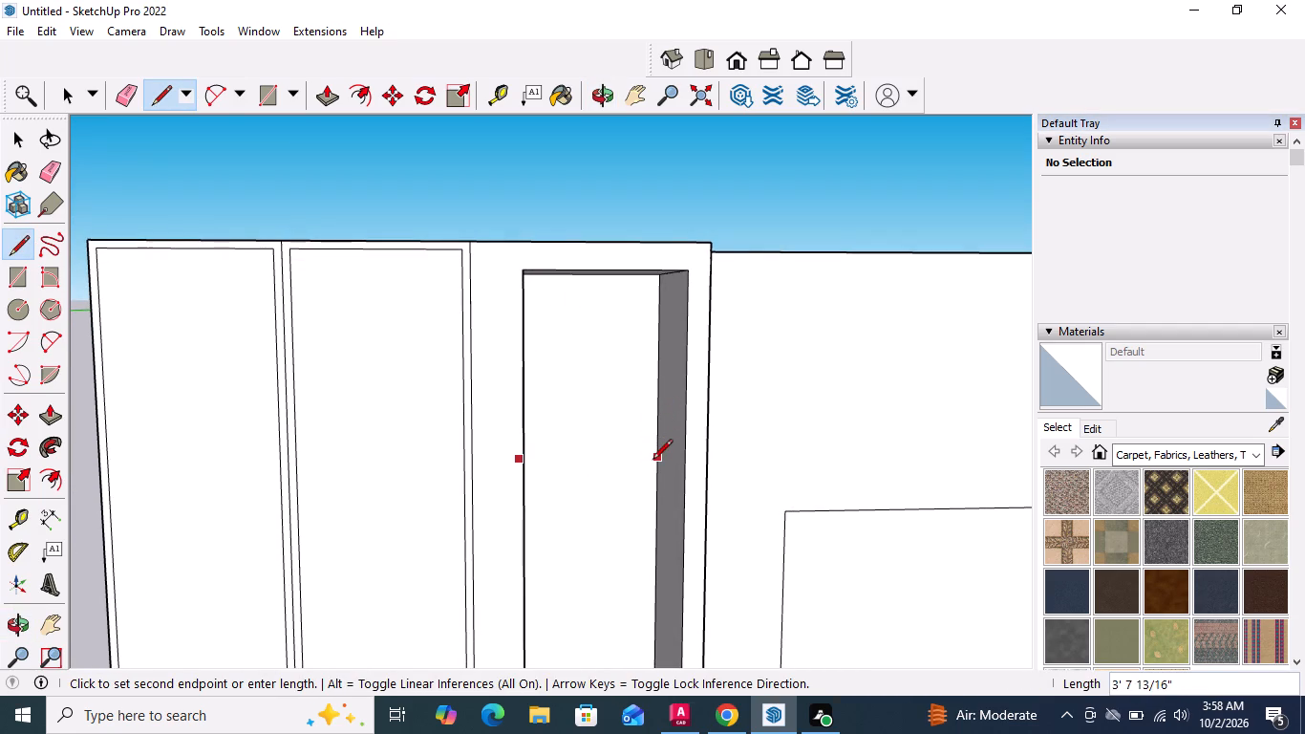
{"action": "left_click", "coordinate": [652, 460]}
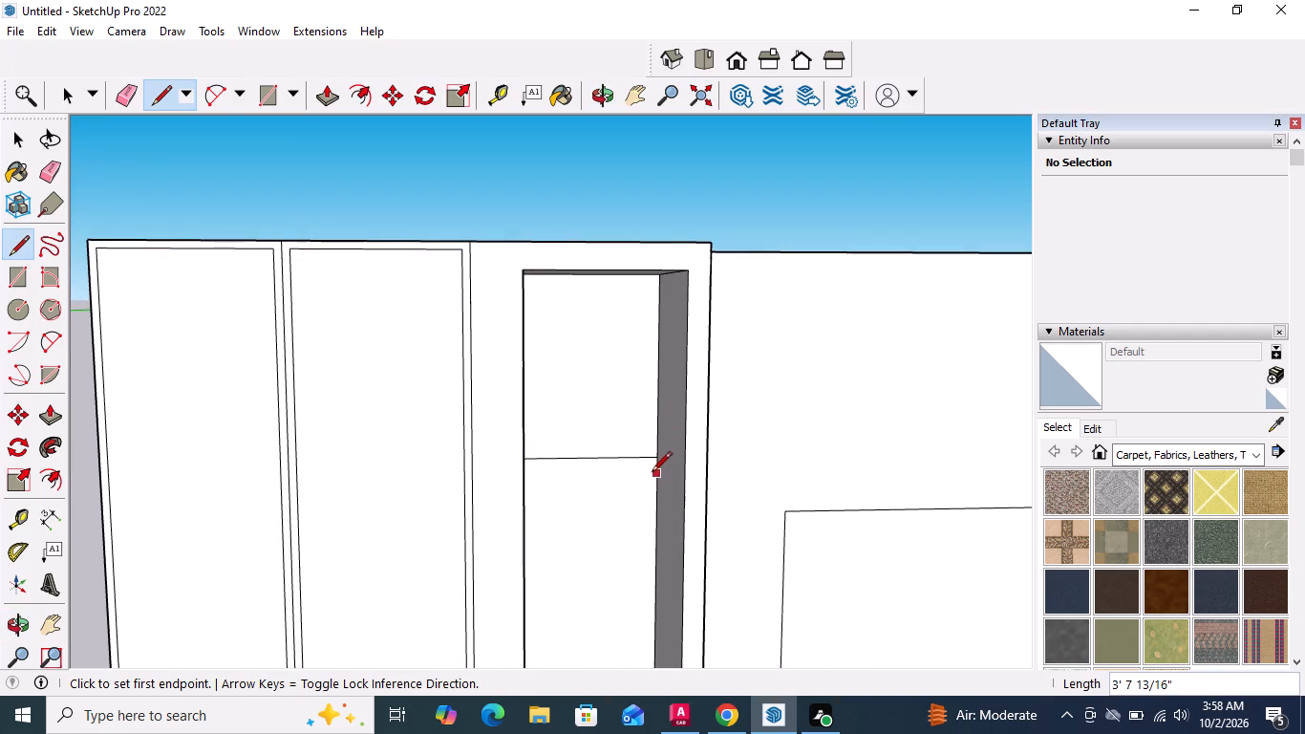
Draw a parallel line about 3' 7 13/16" long just below the first to outline a thin shelf strip.
{"action": "scroll", "coordinate": [656, 467], "scroll_direction": "up", "scroll_amount": 7}
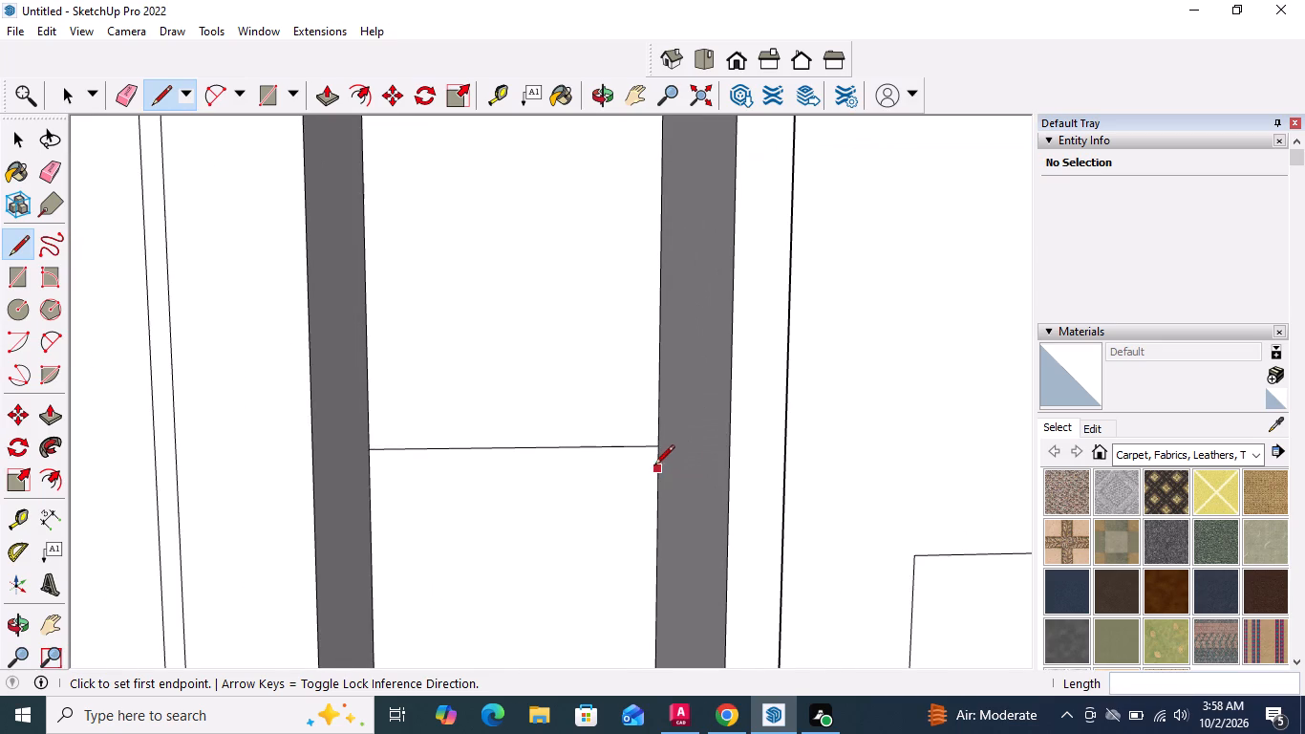
{"action": "left_click_drag", "start_coordinate": [655, 465], "coordinate": [638, 469]}
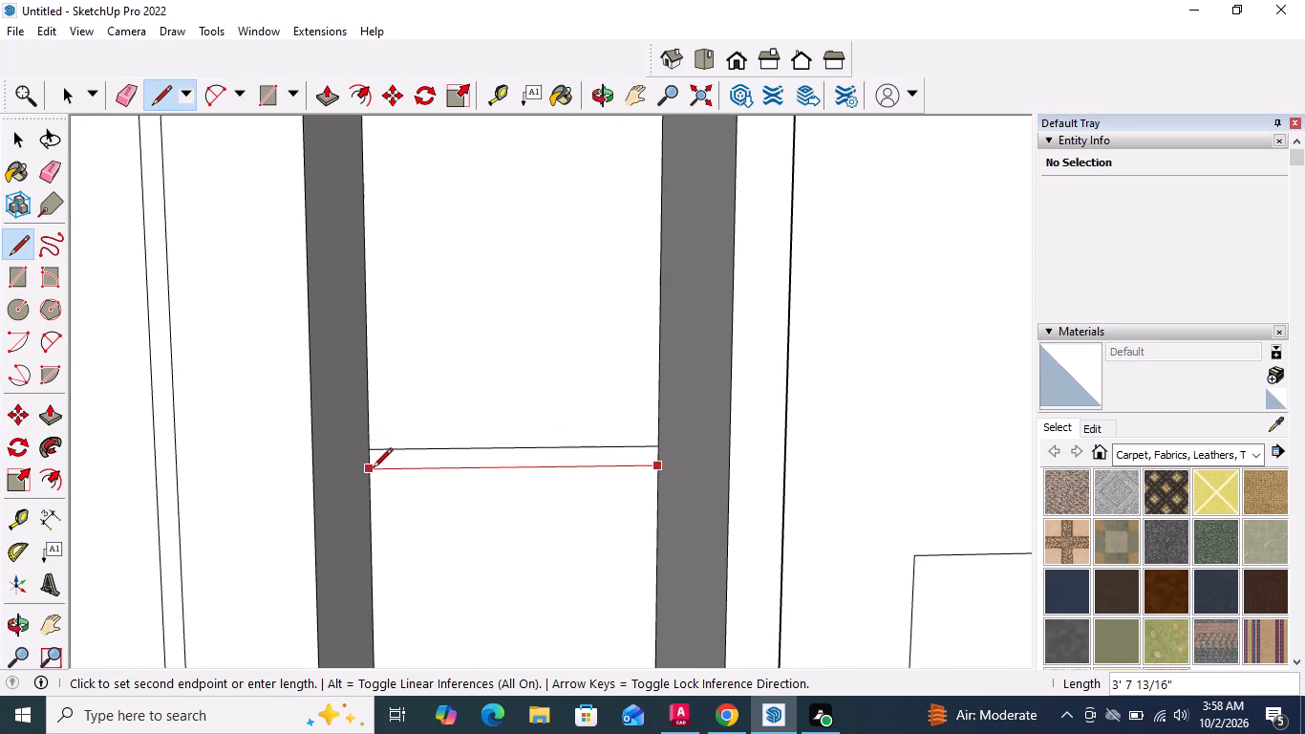
{"action": "left_click", "coordinate": [373, 469]}
{"action": "key", "text": "space"}
Copy the shelf strip's outline edges about 2' 7" down the recess's back face.
{"action": "scroll", "coordinate": [435, 431], "scroll_direction": "down", "scroll_amount": 2}
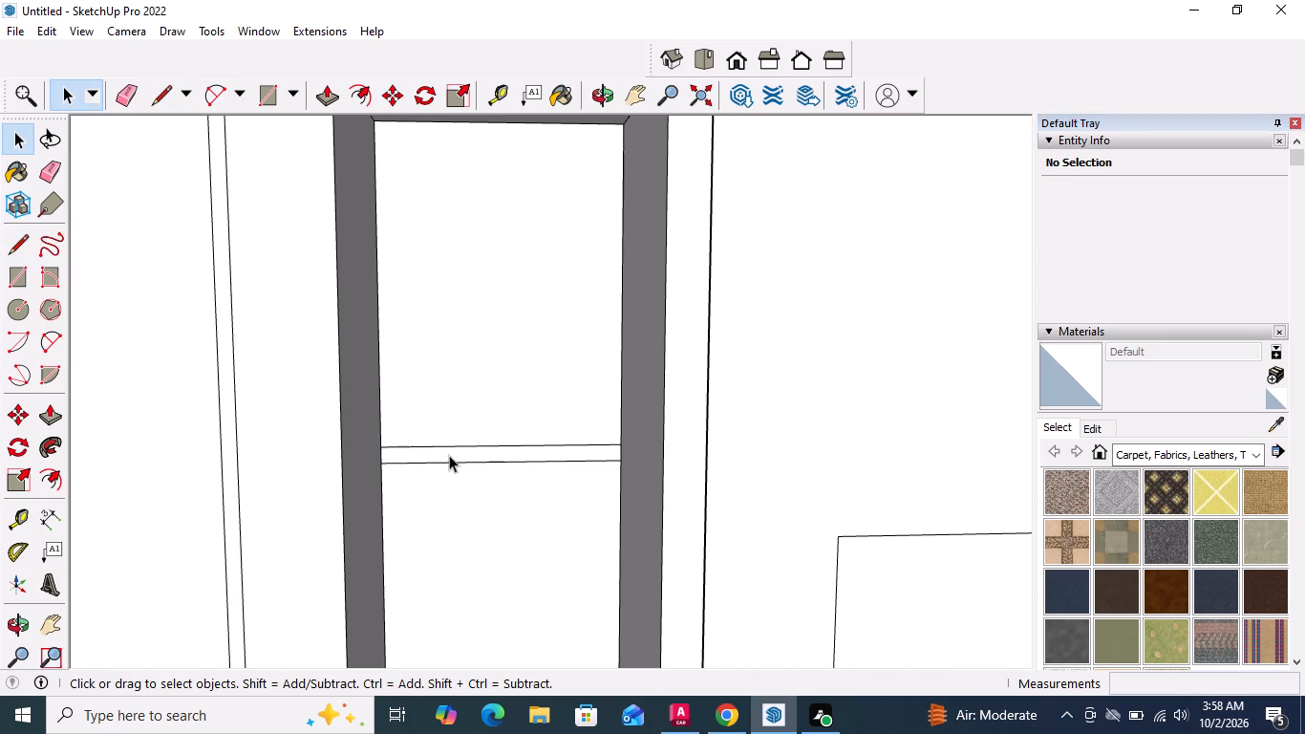
{"action": "double_click", "coordinate": [452, 455]}
{"action": "double_click", "coordinate": [458, 453]}
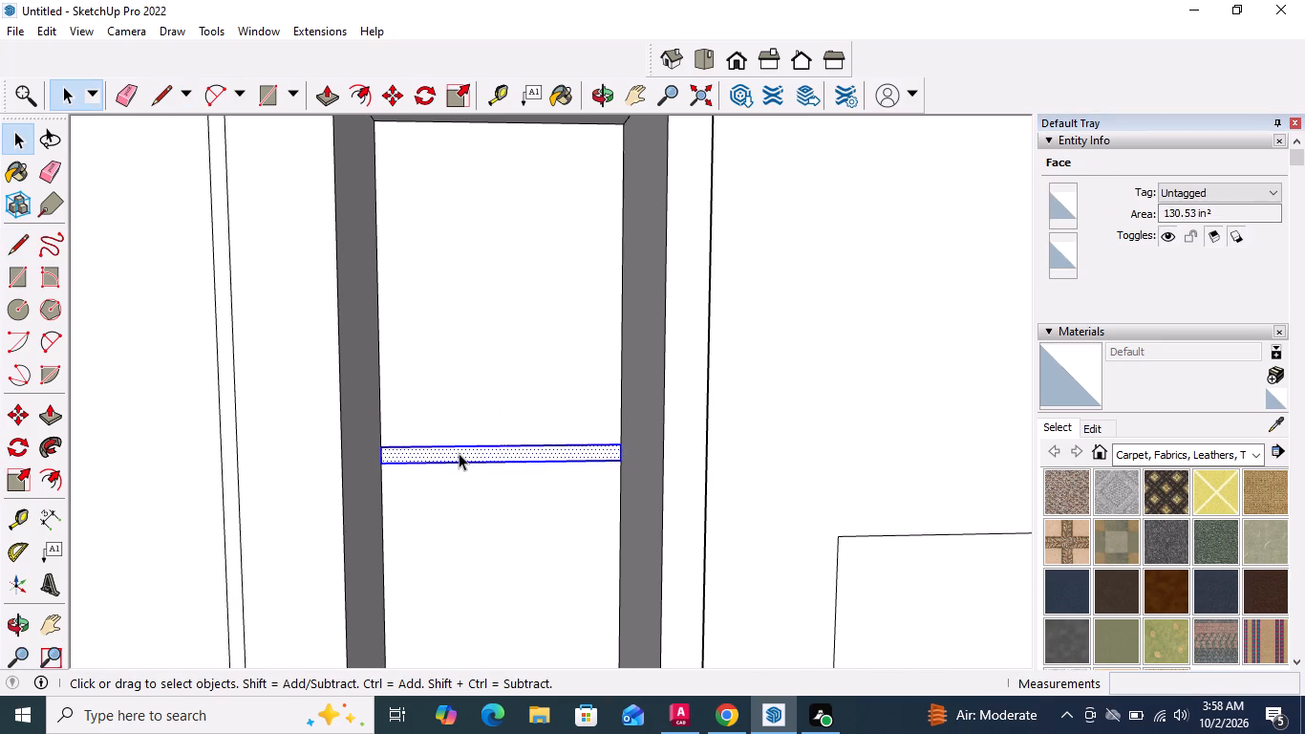
{"action": "left_click", "coordinate": [459, 454], "text": "shift"}
{"action": "key", "text": "m"}
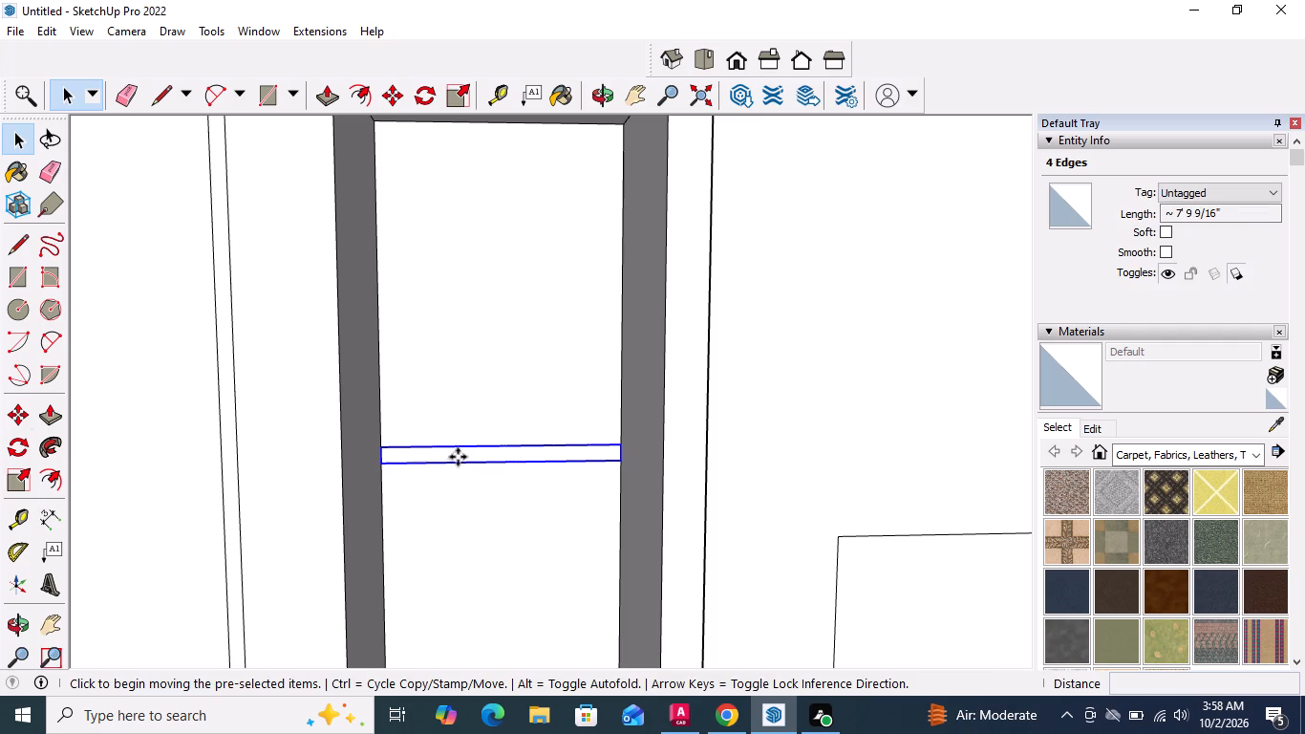
{"action": "scroll", "coordinate": [513, 393], "scroll_direction": "down", "scroll_amount": 4}
{"action": "left_click", "coordinate": [588, 444]}
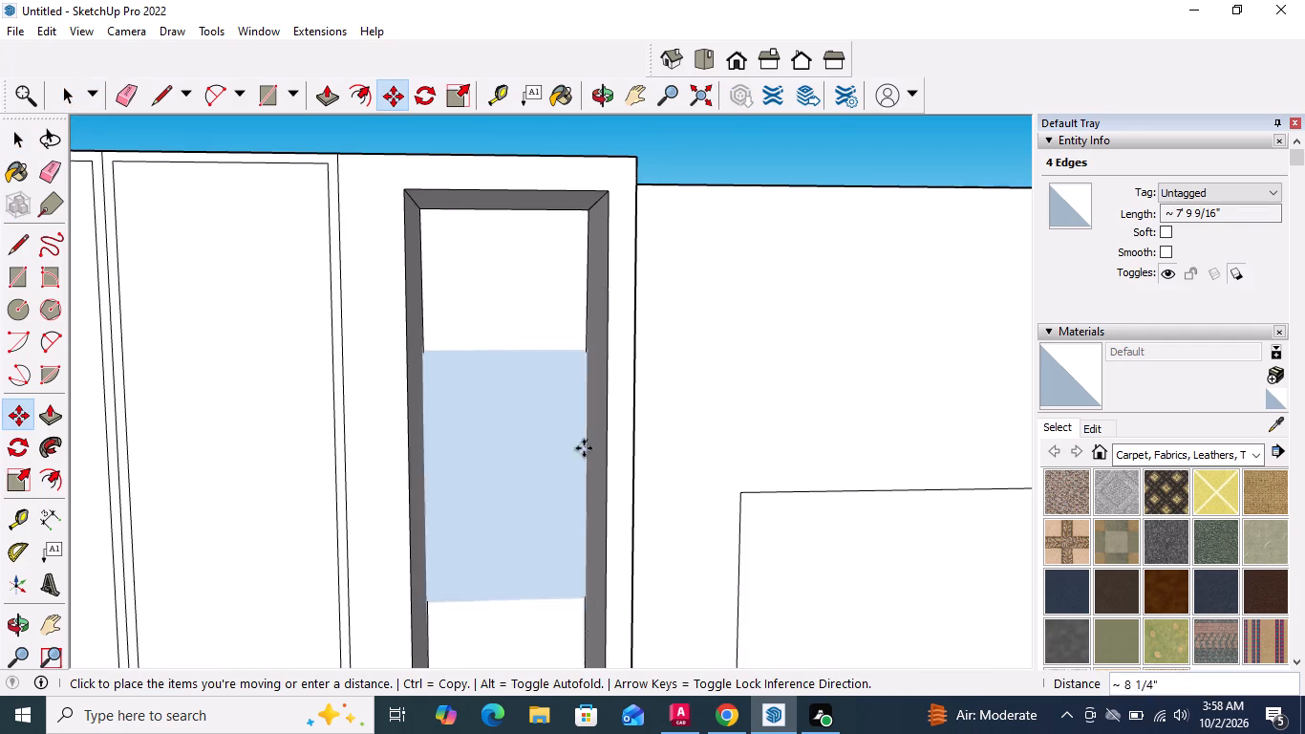
{"action": "scroll", "coordinate": [574, 401], "scroll_direction": "down", "scroll_amount": 12}
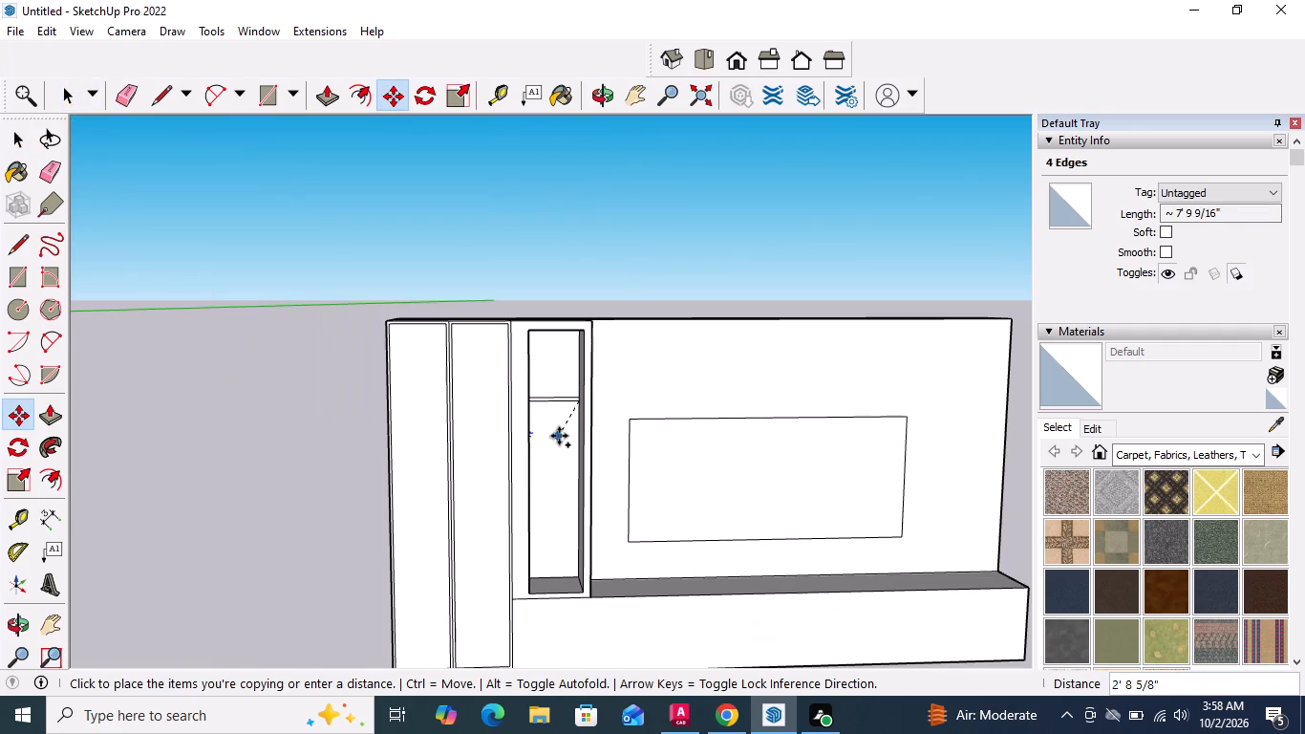
{"action": "scroll", "coordinate": [565, 431], "scroll_direction": "up", "scroll_amount": 4}
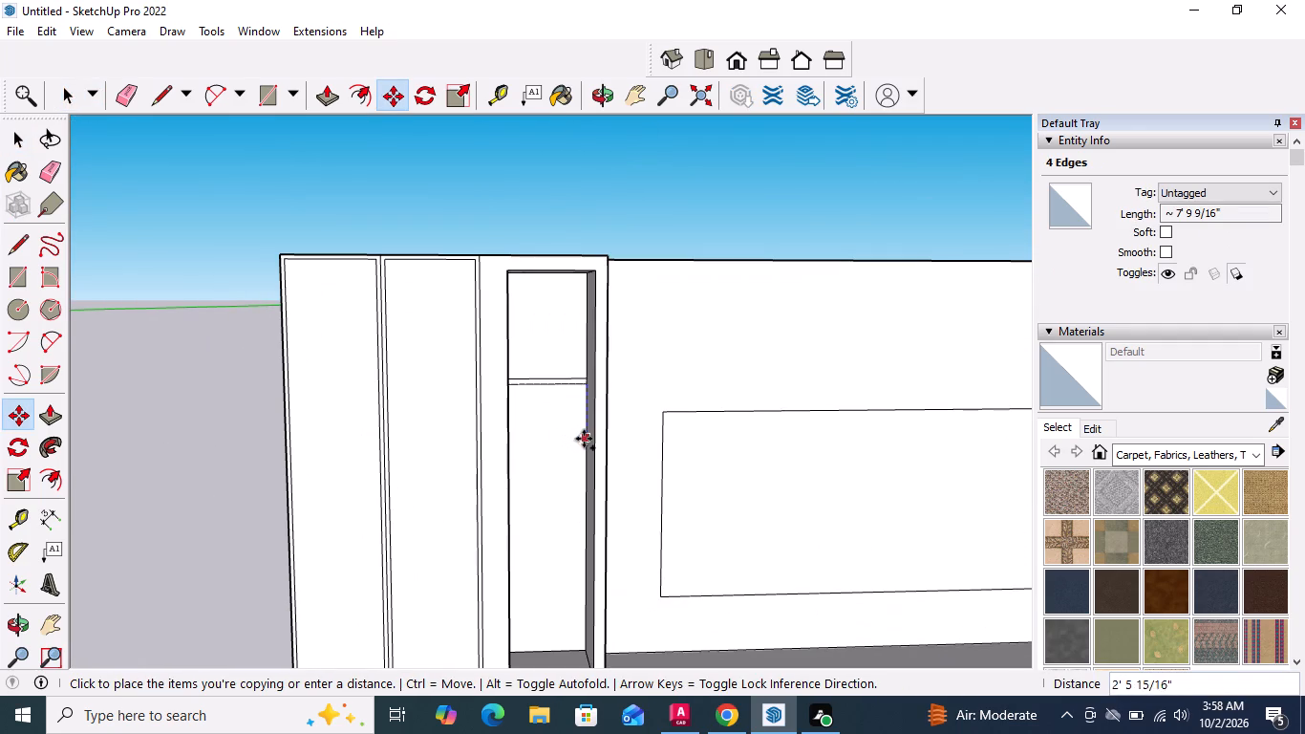
{"action": "left_click", "coordinate": [586, 440]}
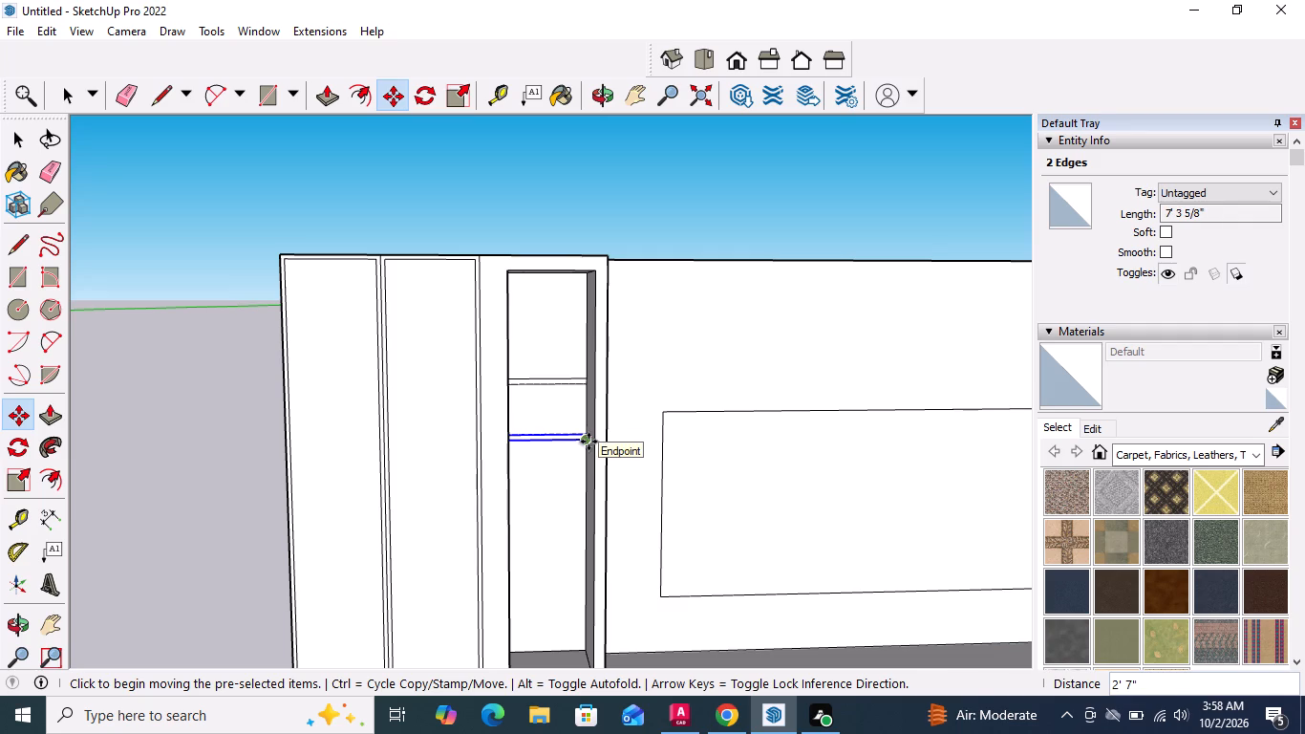
Copy the strip edges down the recess twice more, at spacings of about 2' 10 3/4" and 2' 8".
{"action": "left_click", "coordinate": [588, 437]}
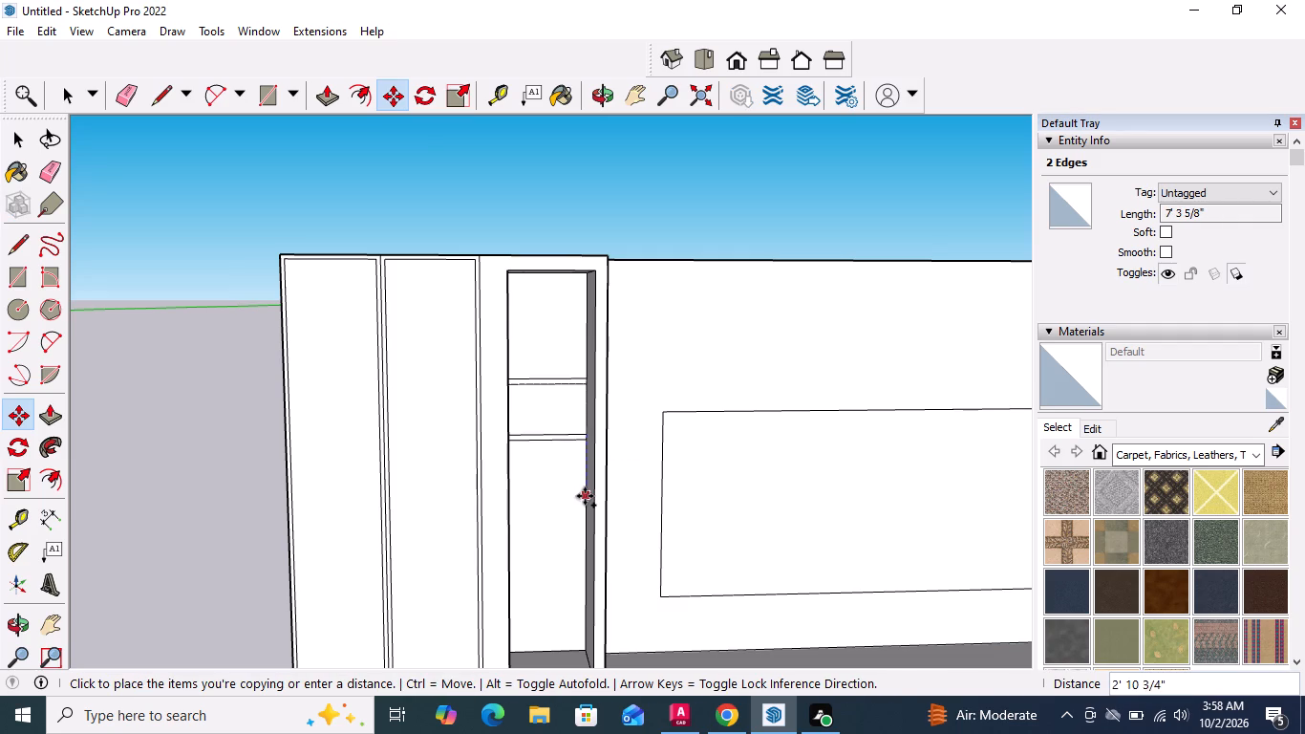
{"action": "left_click", "coordinate": [583, 496]}
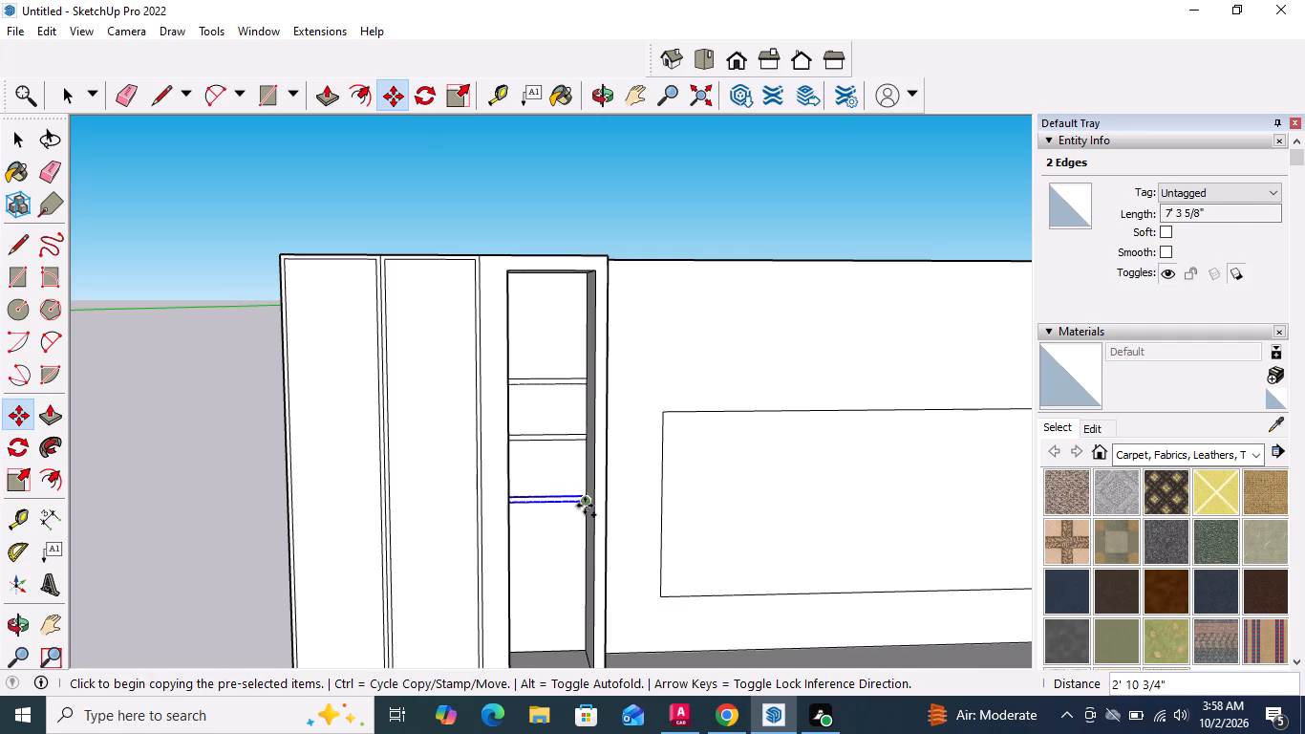
{"action": "left_click", "coordinate": [586, 499]}
{"action": "left_click", "coordinate": [583, 557]}
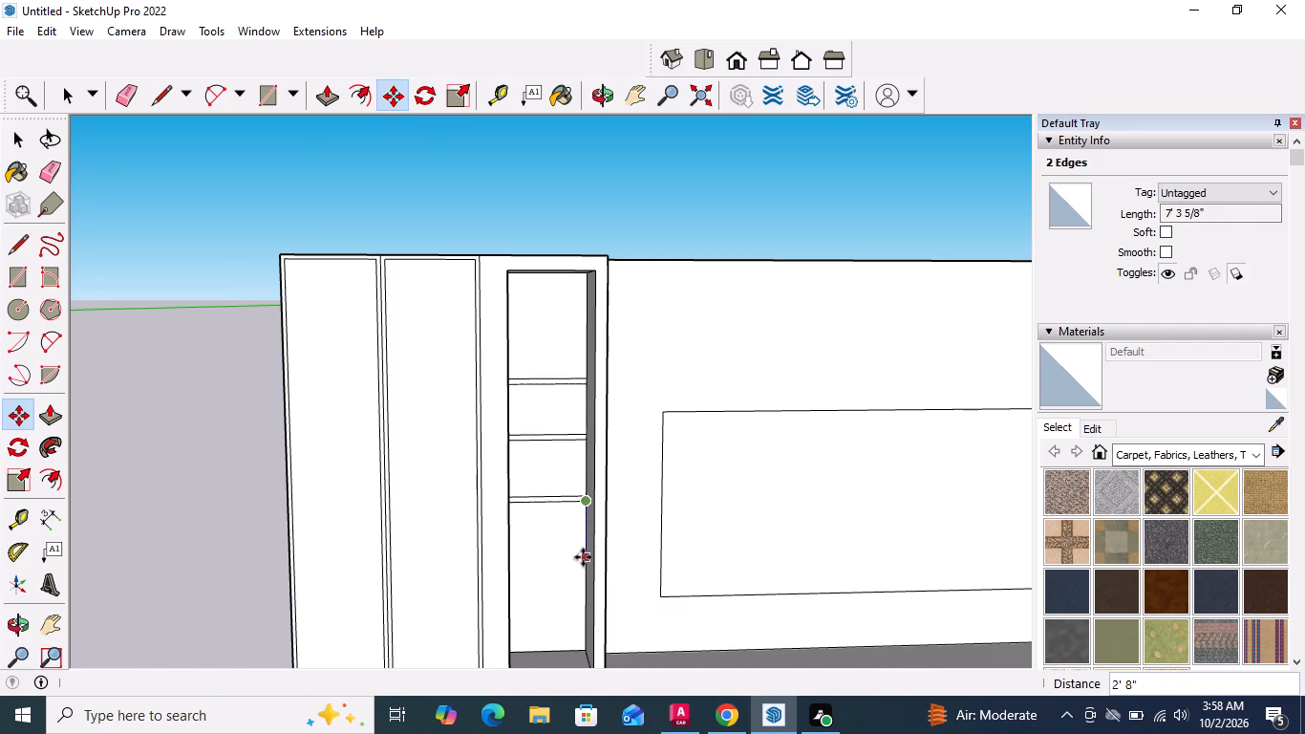
{"action": "left_click", "coordinate": [588, 555]}
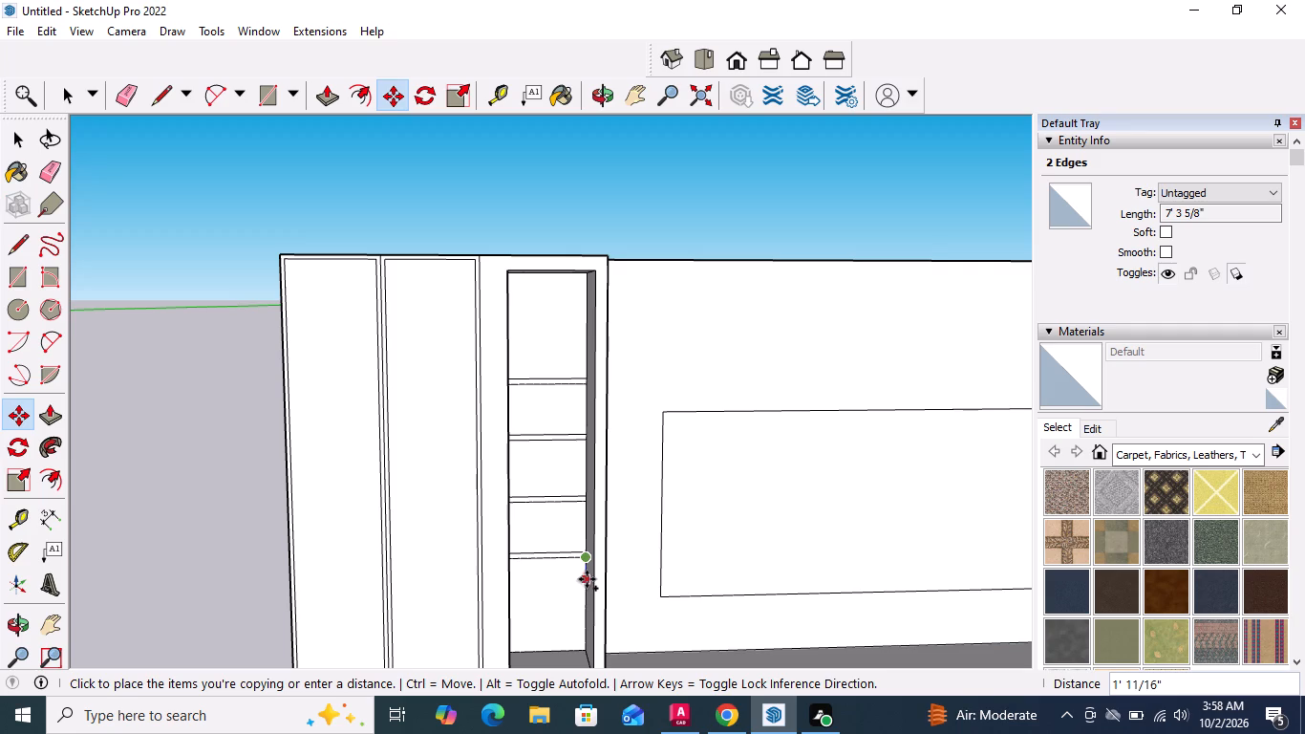
{"action": "key", "text": "space"}
Move the lowest shelf strip's edges about 1' 6 7/16" further down the recess's back face.
{"action": "scroll", "coordinate": [582, 568], "scroll_direction": "up", "scroll_amount": 5}
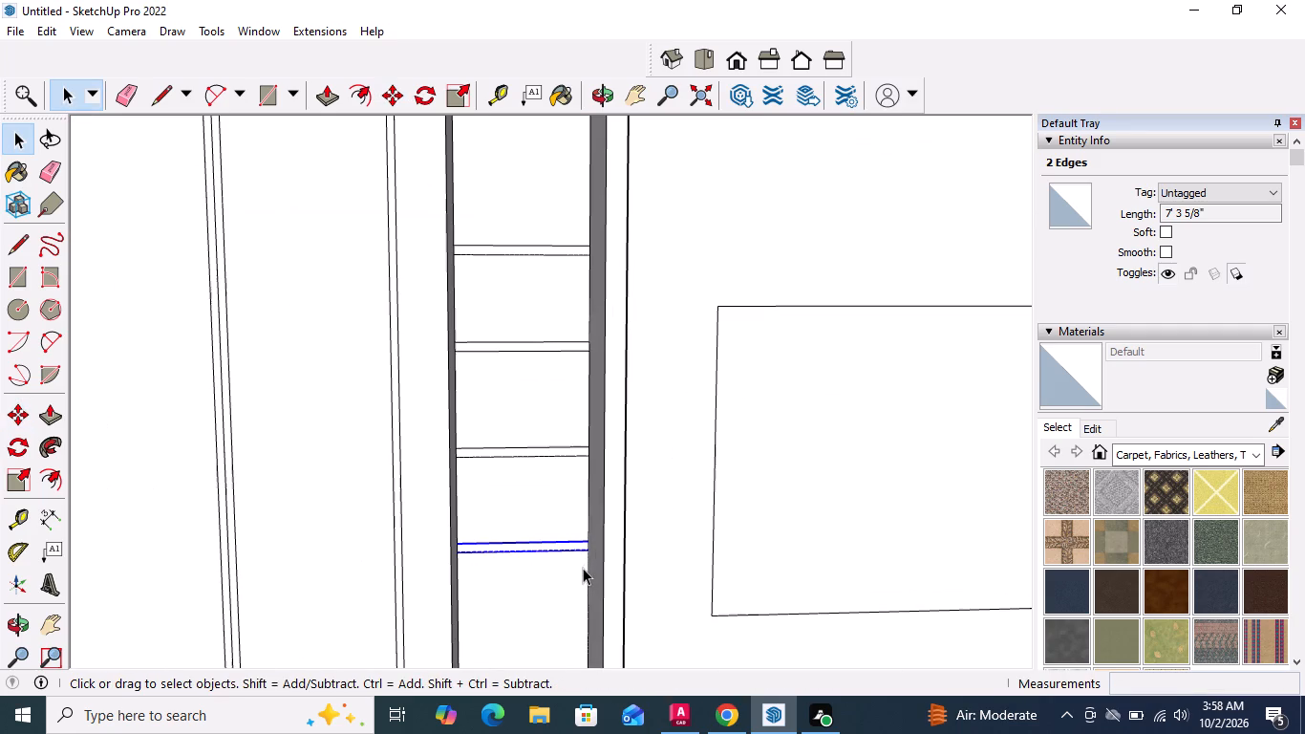
{"action": "key", "text": "m"}
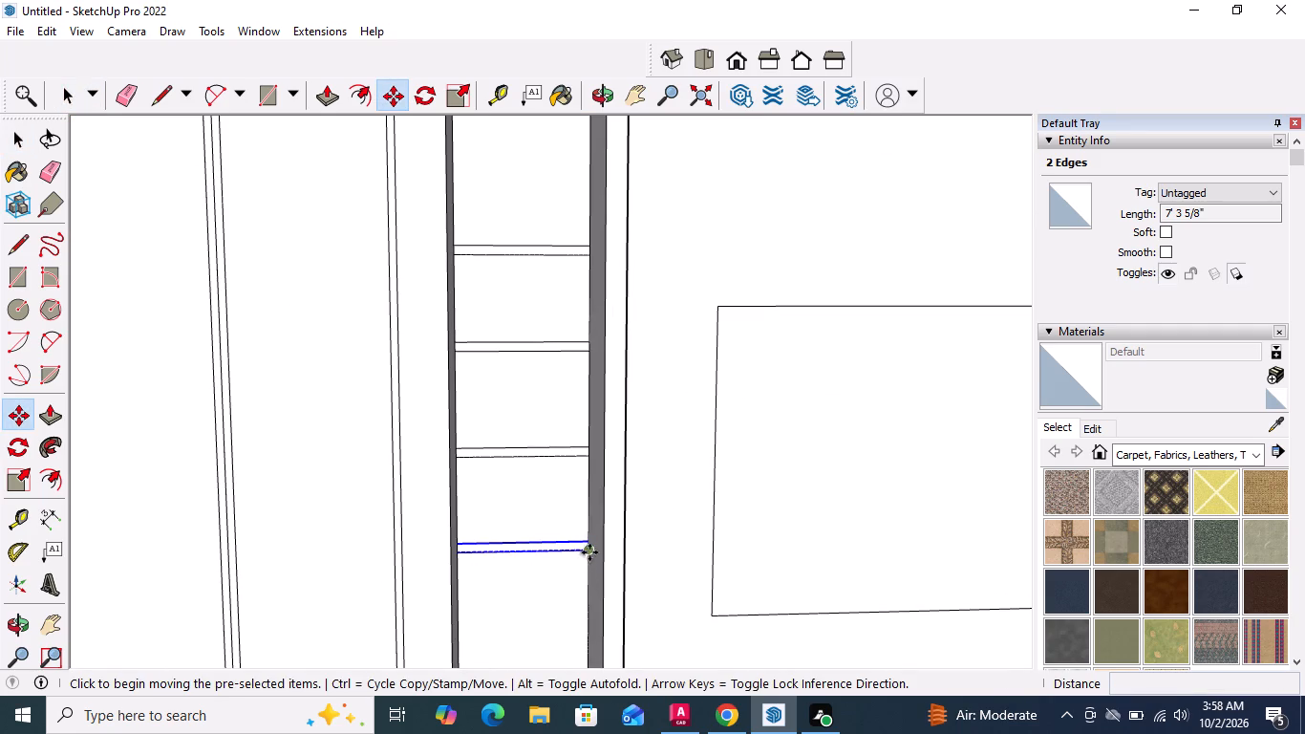
{"action": "left_click", "coordinate": [589, 551]}
{"action": "scroll", "coordinate": [592, 551], "scroll_direction": "down", "scroll_amount": 9}
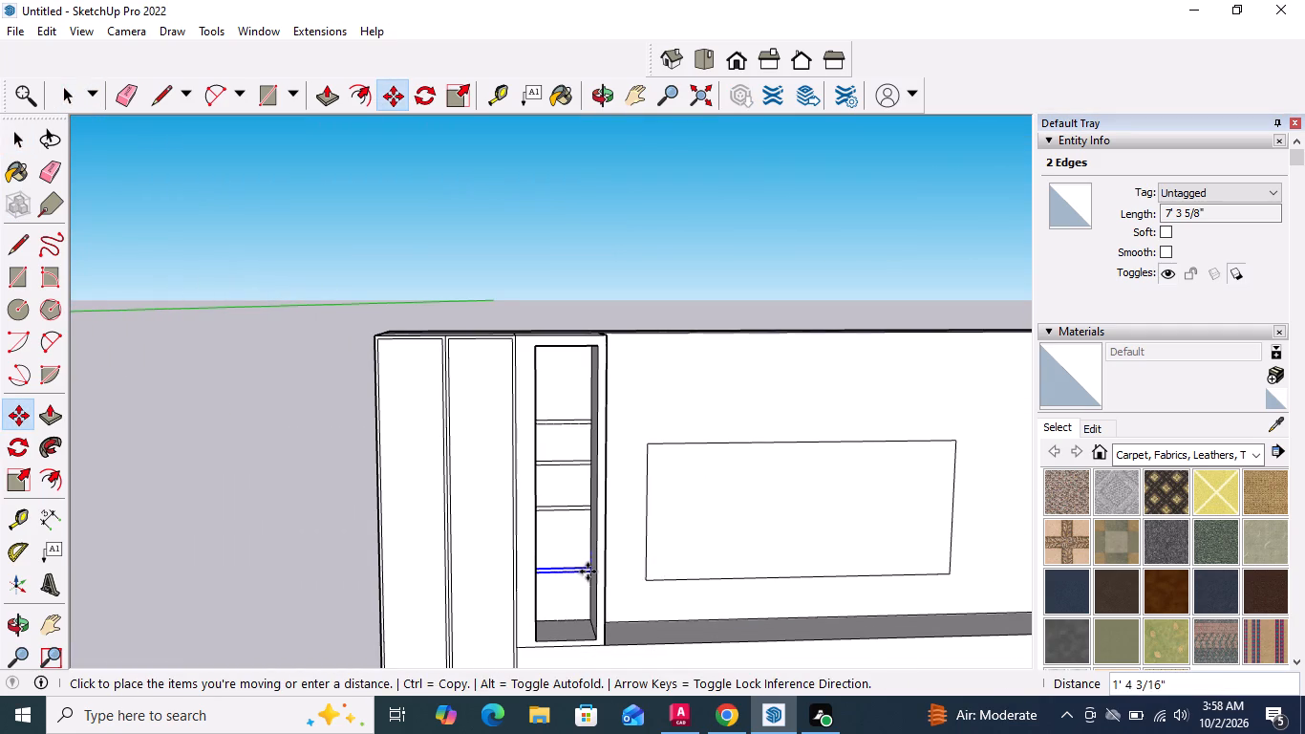
{"action": "left_click", "coordinate": [589, 574]}
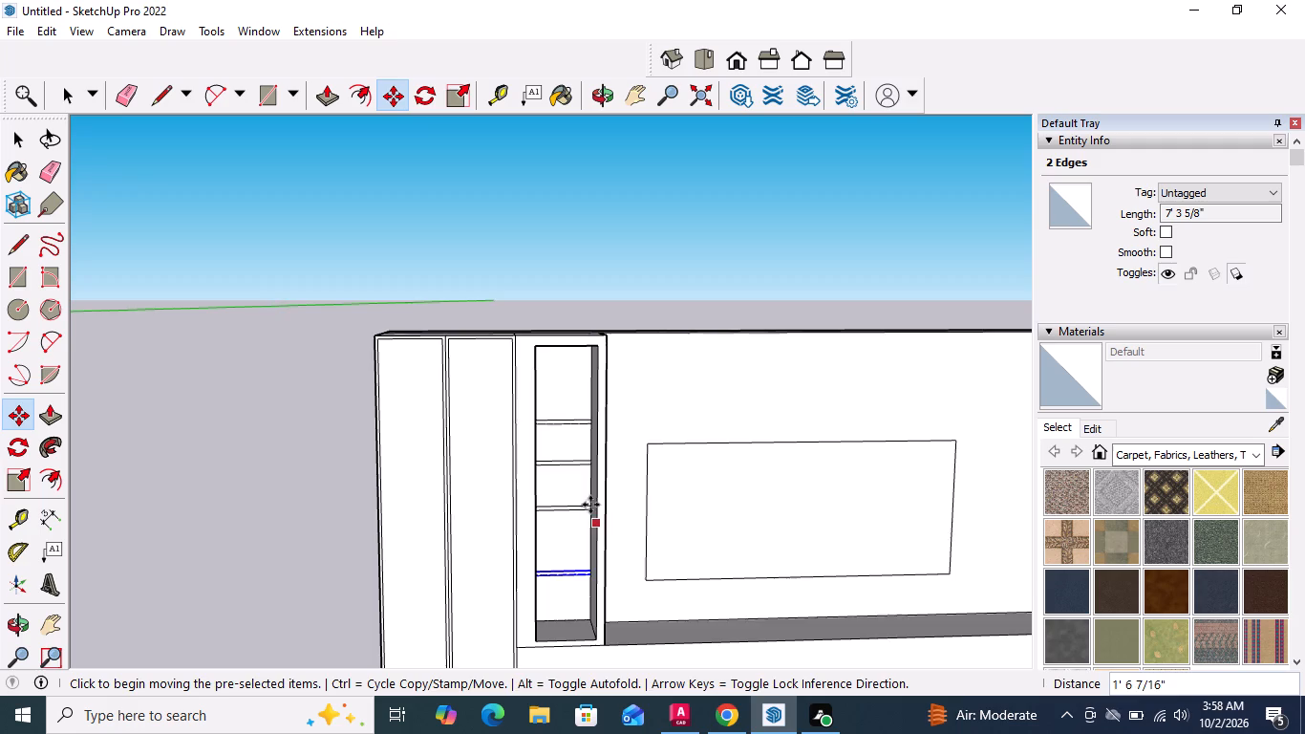
{"action": "scroll", "coordinate": [584, 494], "scroll_direction": "up", "scroll_amount": 4}
{"action": "key", "text": "space"}
Copy the third shelf strip's outline edges about 6 15/16" down the recess's back face.
{"action": "scroll", "coordinate": [570, 515], "scroll_direction": "up", "scroll_amount": 4}
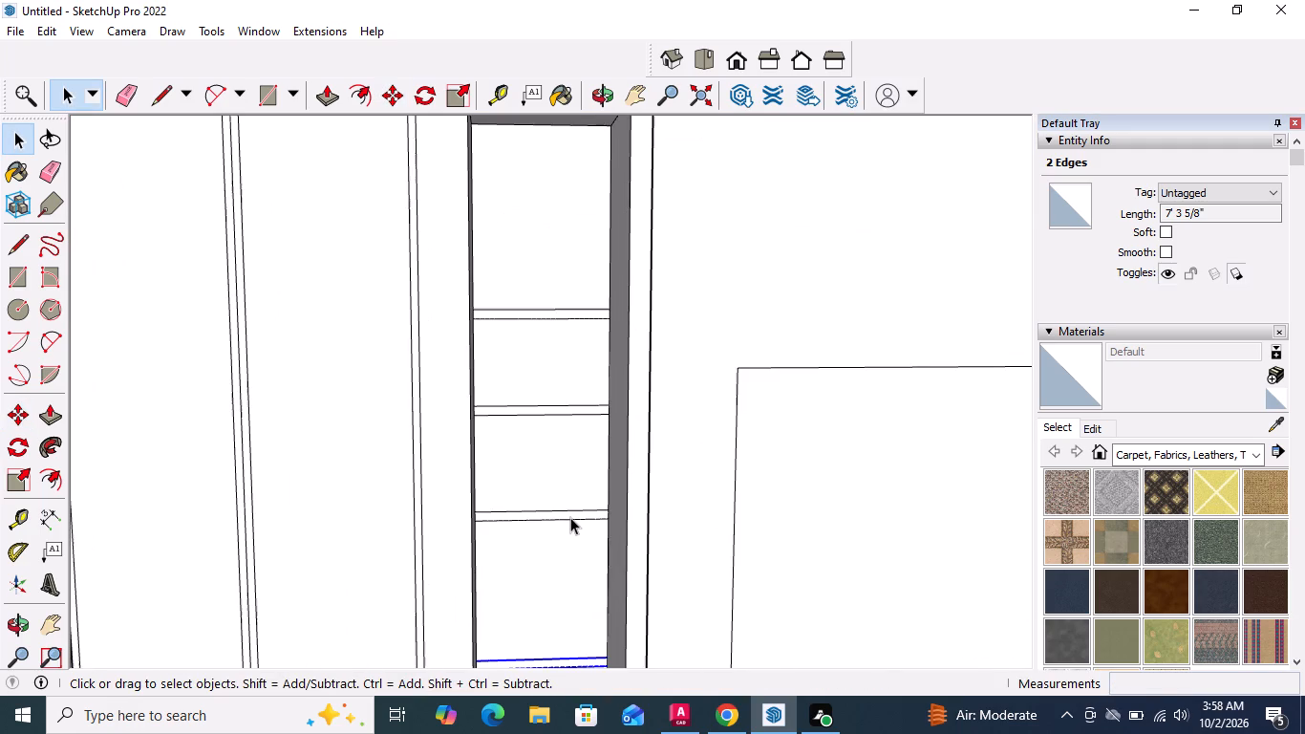
{"action": "left_click", "coordinate": [572, 513]}
{"action": "left_click", "coordinate": [572, 514]}
{"action": "scroll", "coordinate": [573, 512], "scroll_direction": "up", "scroll_amount": 2}
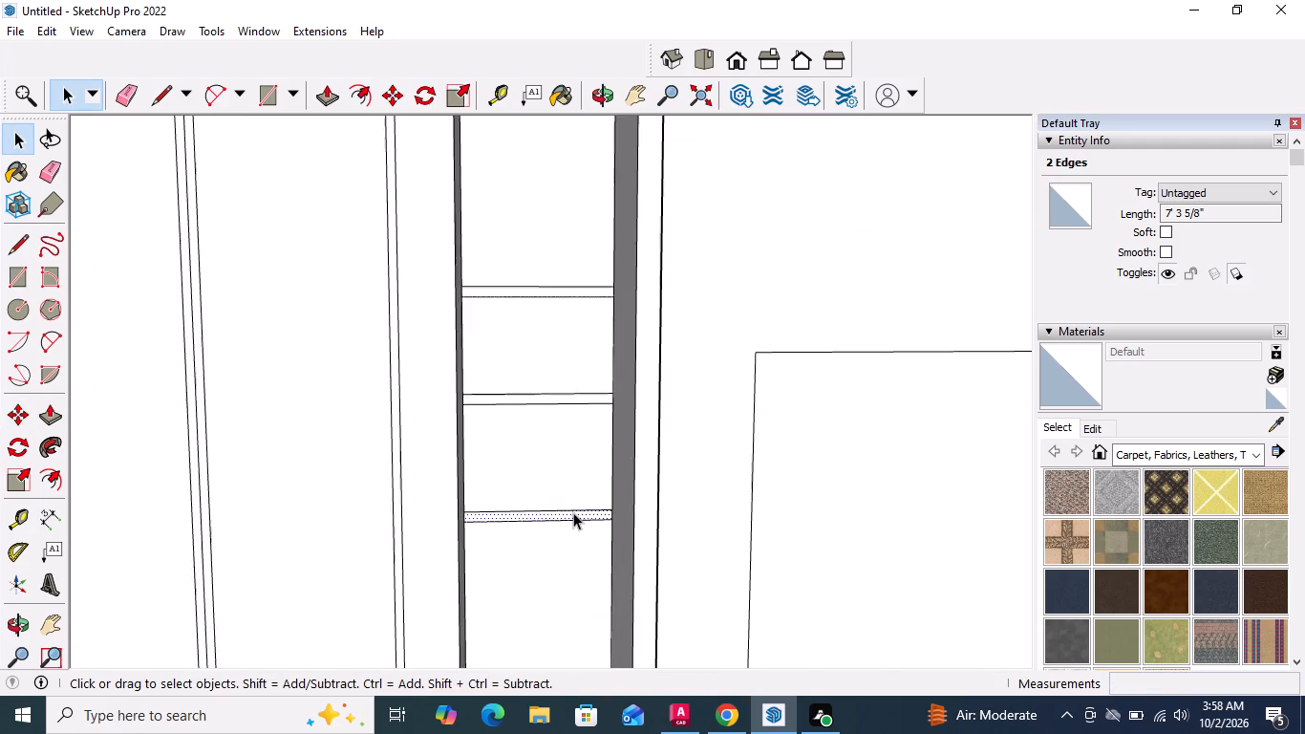
{"action": "scroll", "coordinate": [573, 512], "scroll_direction": "up", "scroll_amount": 3}
{"action": "double_click", "coordinate": [573, 511]}
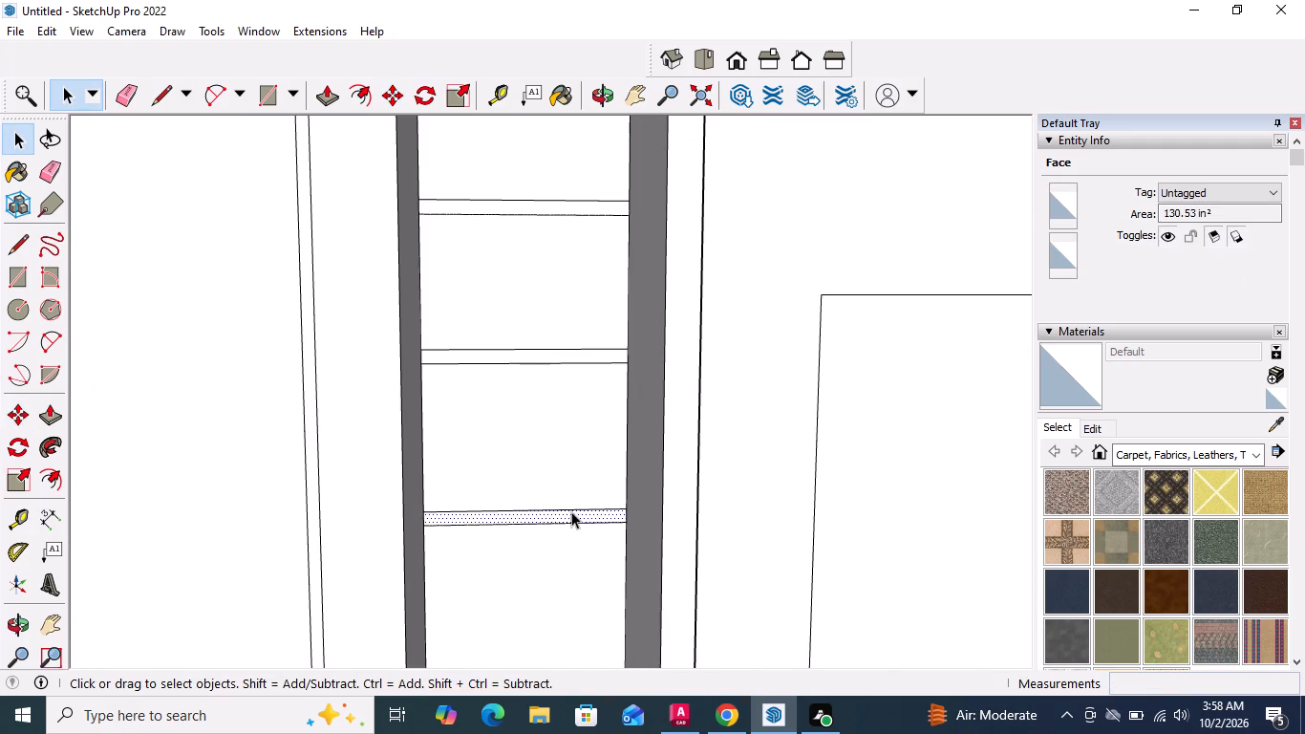
{"action": "scroll", "coordinate": [552, 508], "scroll_direction": "down", "scroll_amount": 9}
{"action": "left_click", "coordinate": [701, 198]}
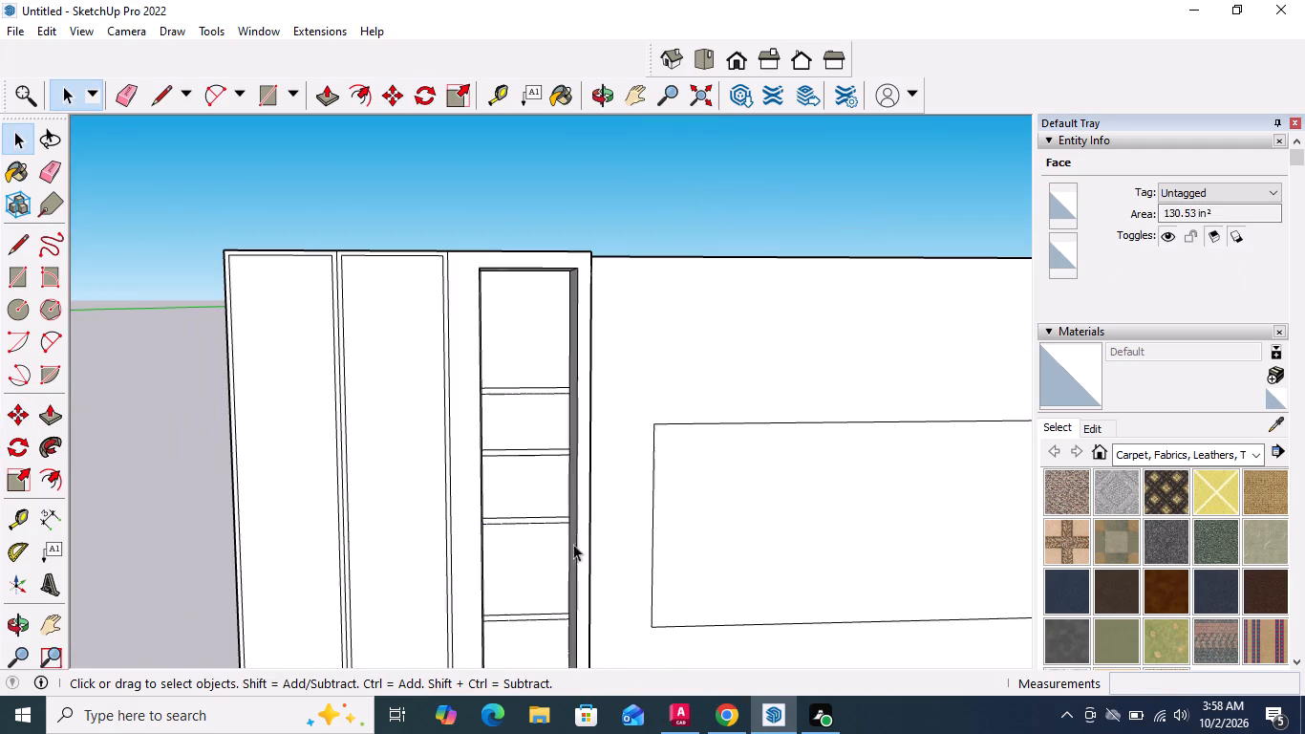
{"action": "scroll", "coordinate": [555, 543], "scroll_direction": "up", "scroll_amount": 12}
{"action": "double_click", "coordinate": [546, 510]}
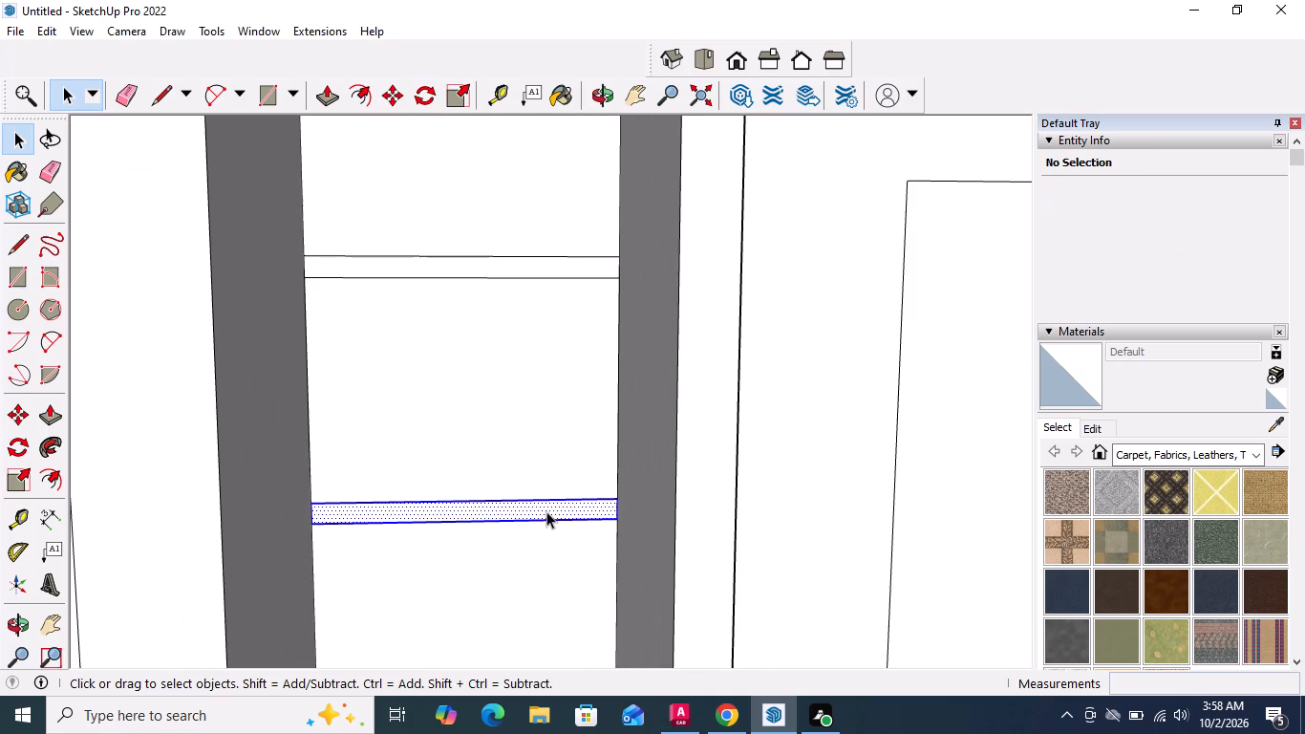
{"action": "left_click", "coordinate": [543, 512], "text": "shift"}
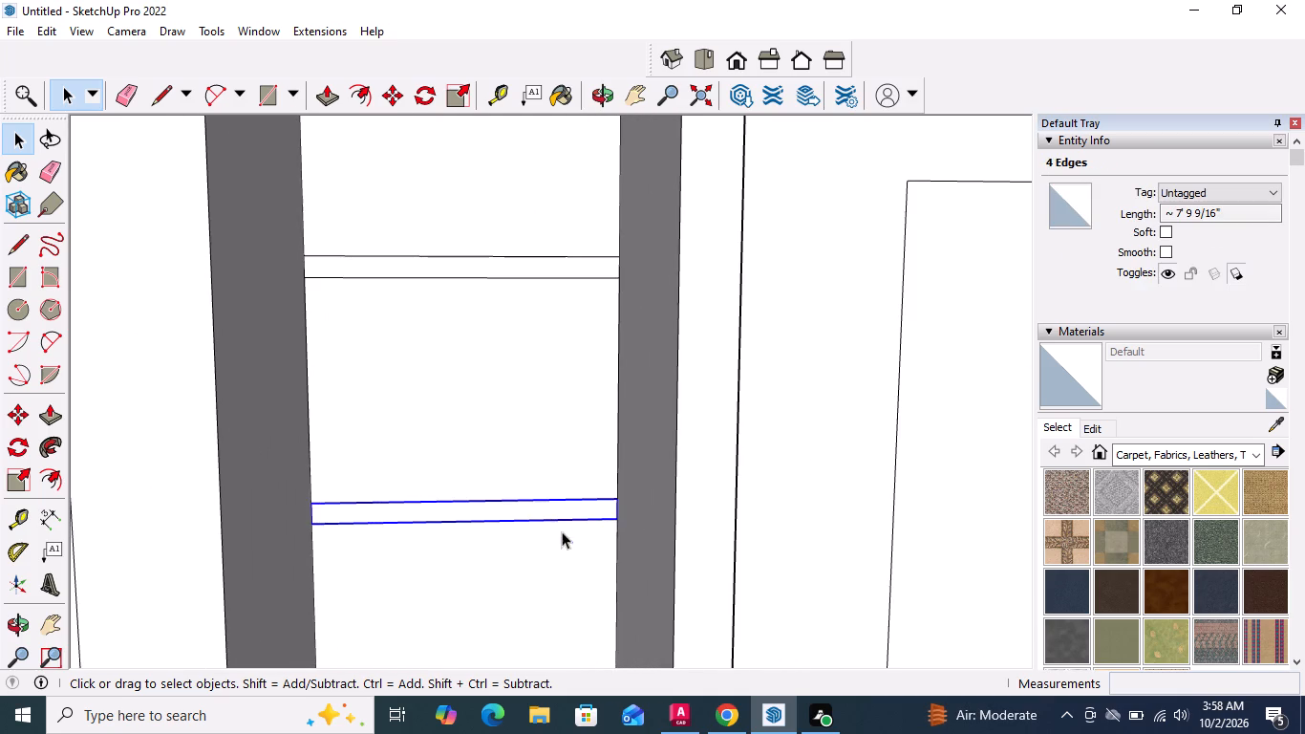
{"action": "key", "text": "m"}
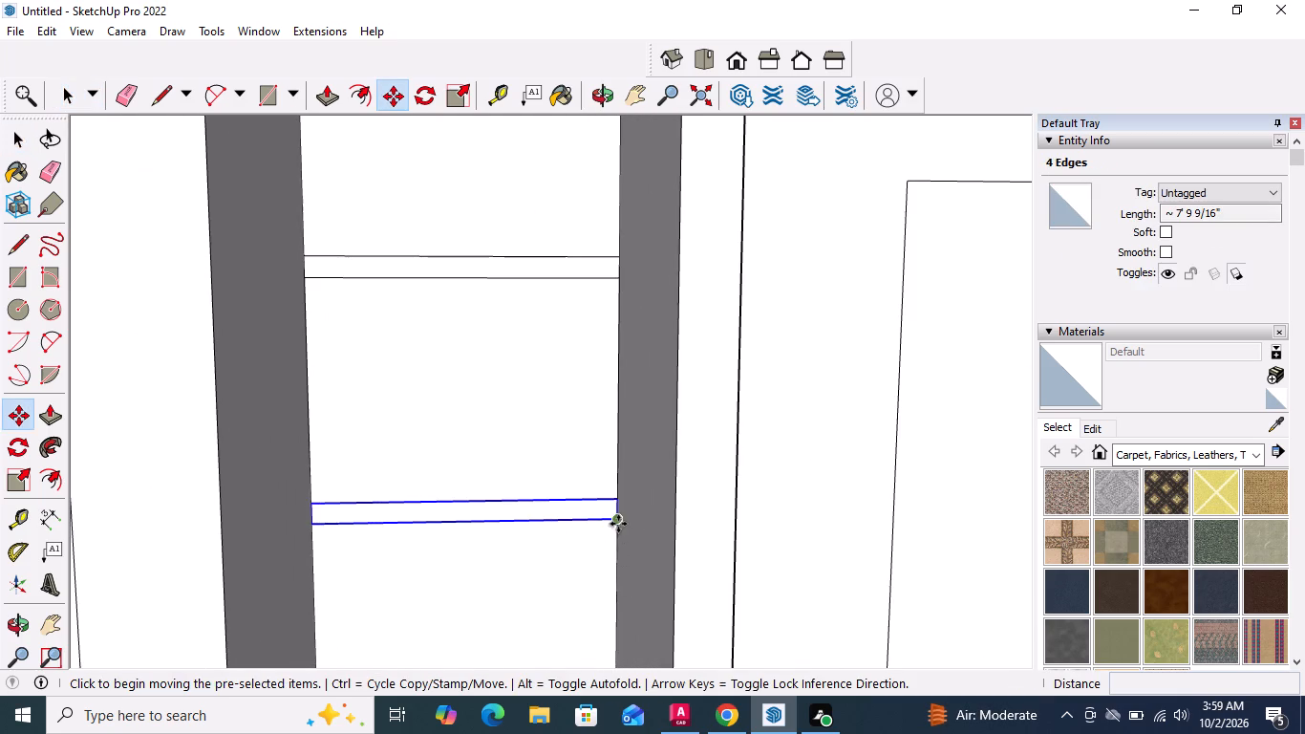
{"action": "left_click", "coordinate": [617, 518]}
{"action": "scroll", "coordinate": [611, 521], "scroll_direction": "down", "scroll_amount": 9}
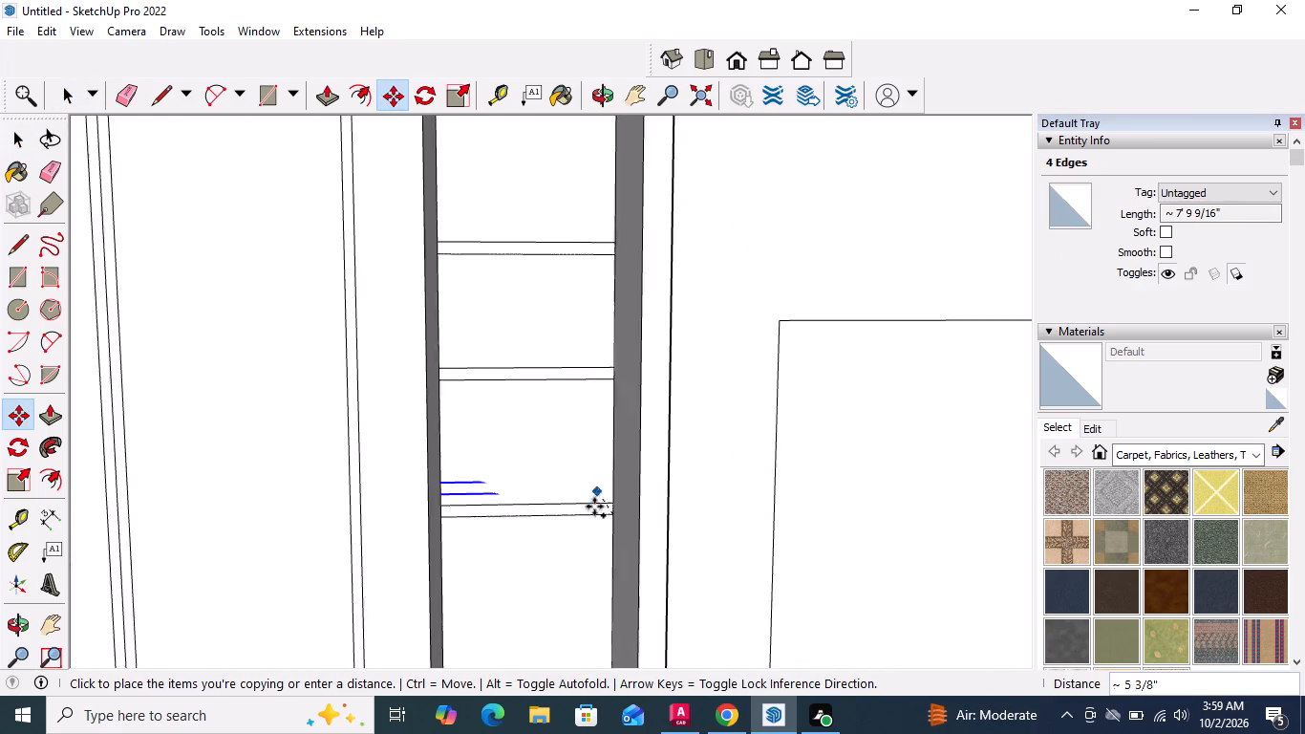
{"action": "scroll", "coordinate": [597, 504], "scroll_direction": "down", "scroll_amount": 2}
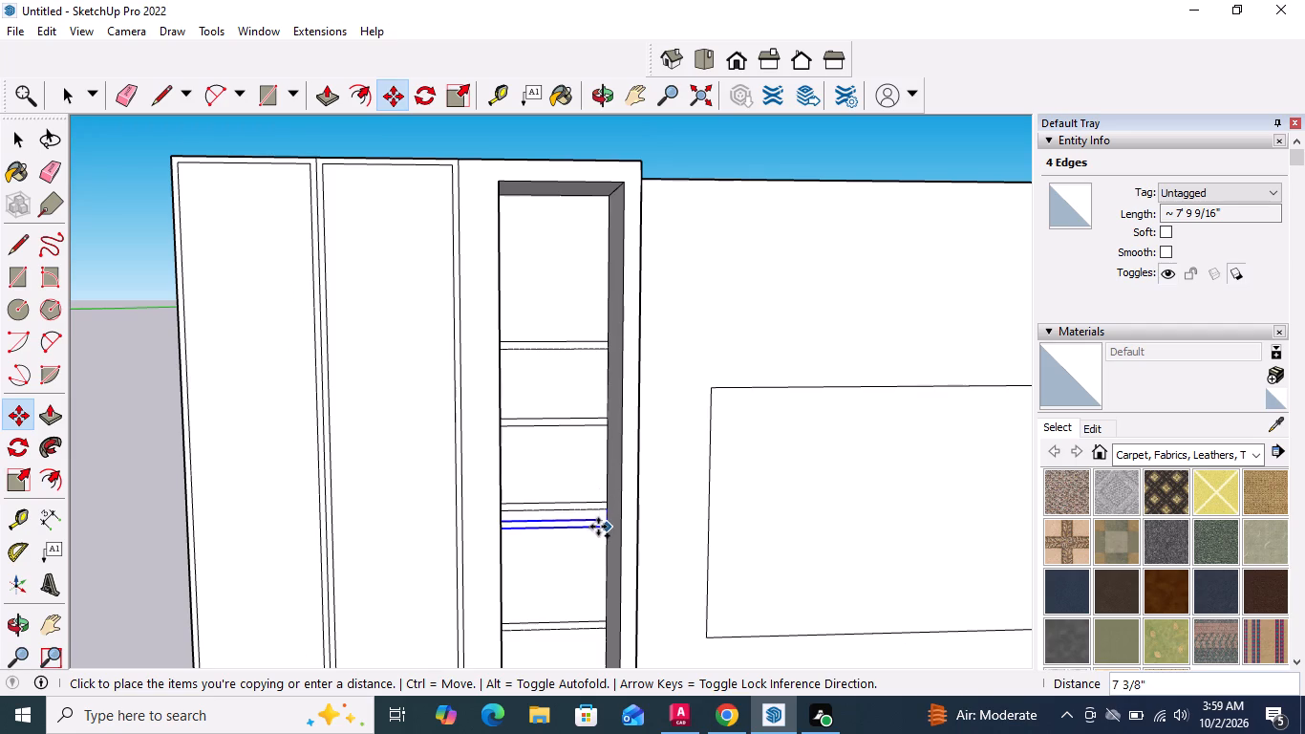
{"action": "scroll", "coordinate": [596, 518], "scroll_direction": "down", "scroll_amount": 3}
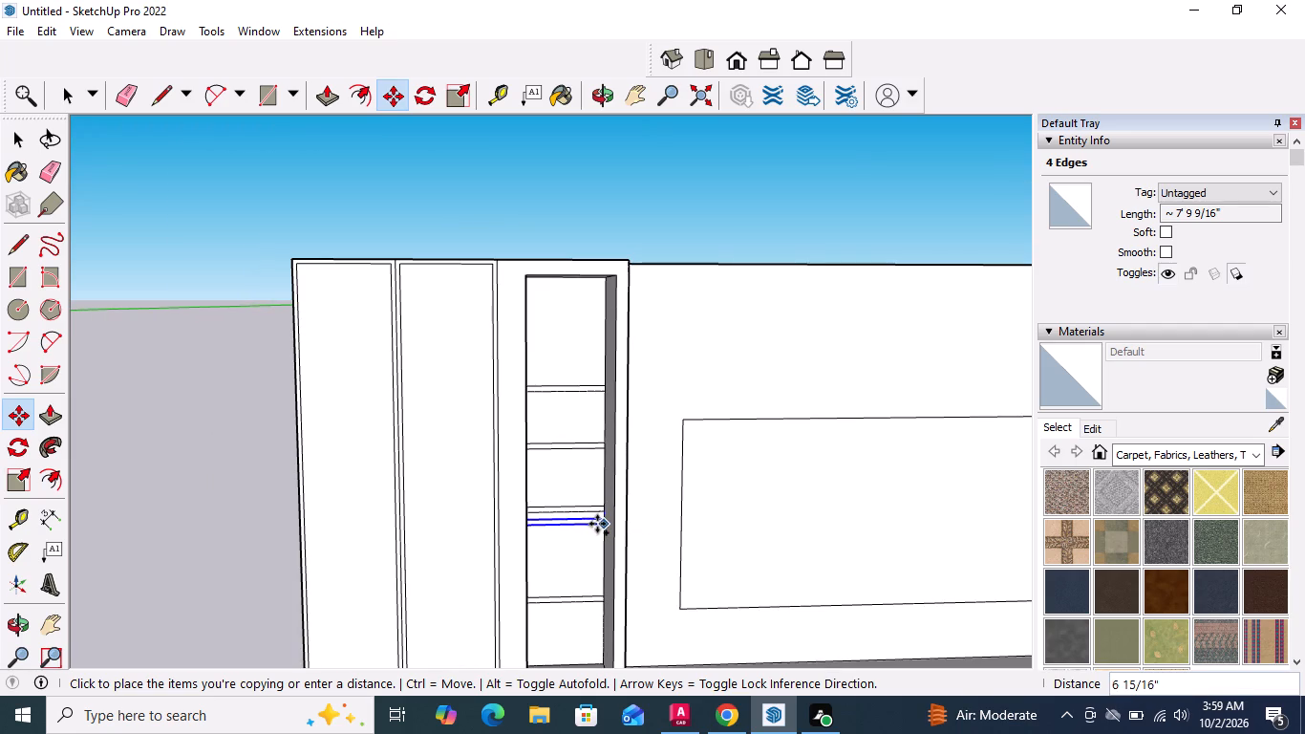
{"action": "left_click", "coordinate": [597, 524]}
{"action": "key", "text": "space"}
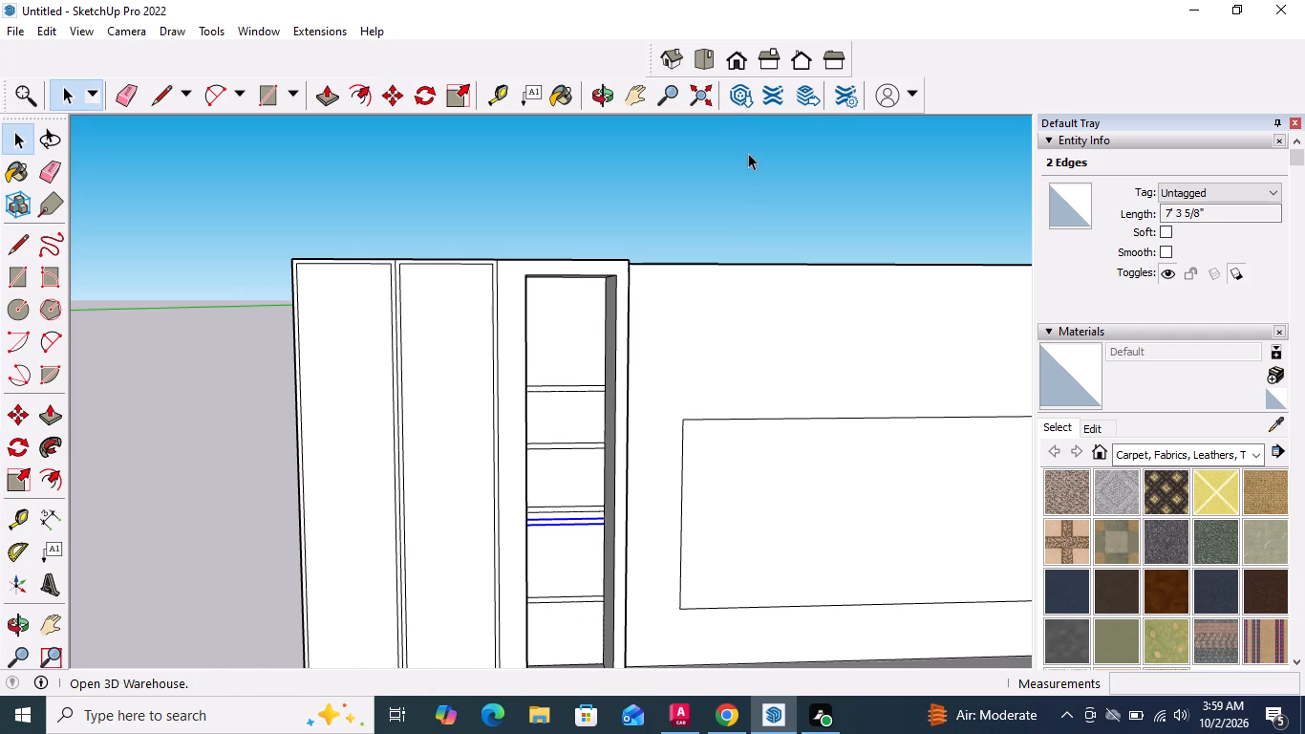
{"action": "left_click", "coordinate": [743, 178]}
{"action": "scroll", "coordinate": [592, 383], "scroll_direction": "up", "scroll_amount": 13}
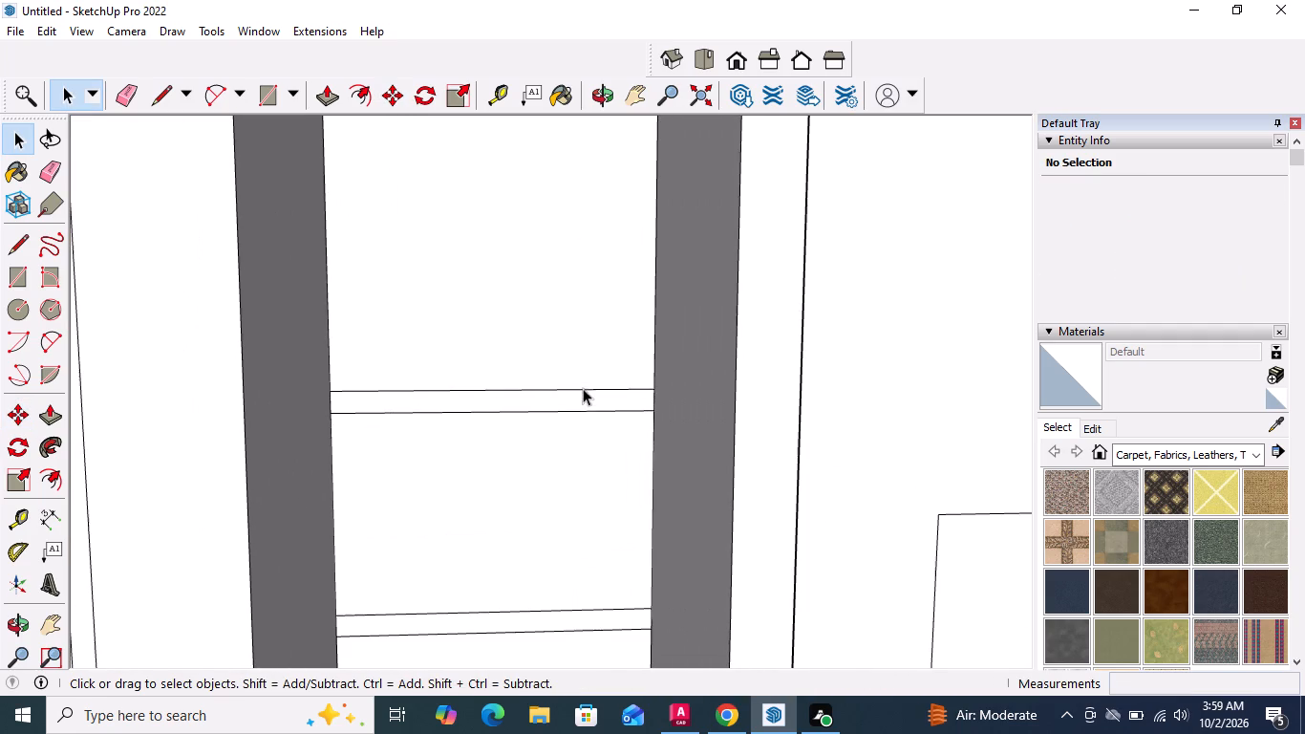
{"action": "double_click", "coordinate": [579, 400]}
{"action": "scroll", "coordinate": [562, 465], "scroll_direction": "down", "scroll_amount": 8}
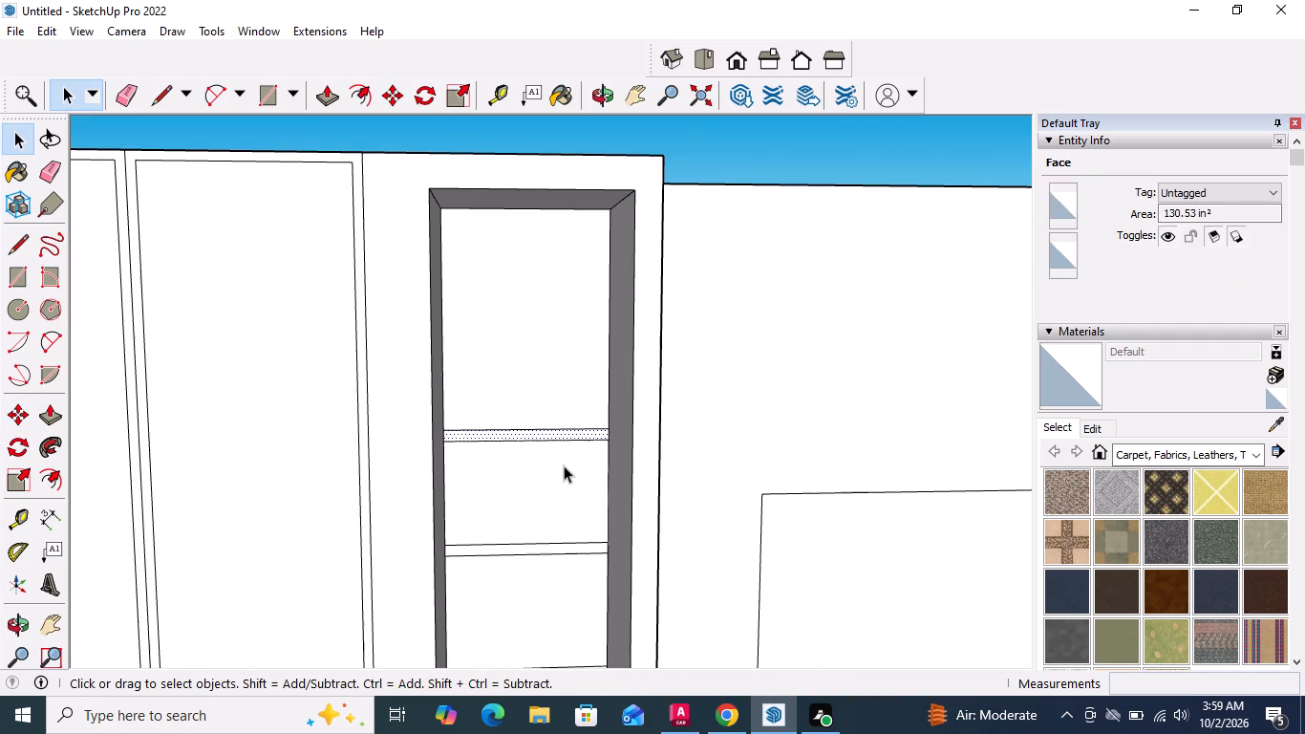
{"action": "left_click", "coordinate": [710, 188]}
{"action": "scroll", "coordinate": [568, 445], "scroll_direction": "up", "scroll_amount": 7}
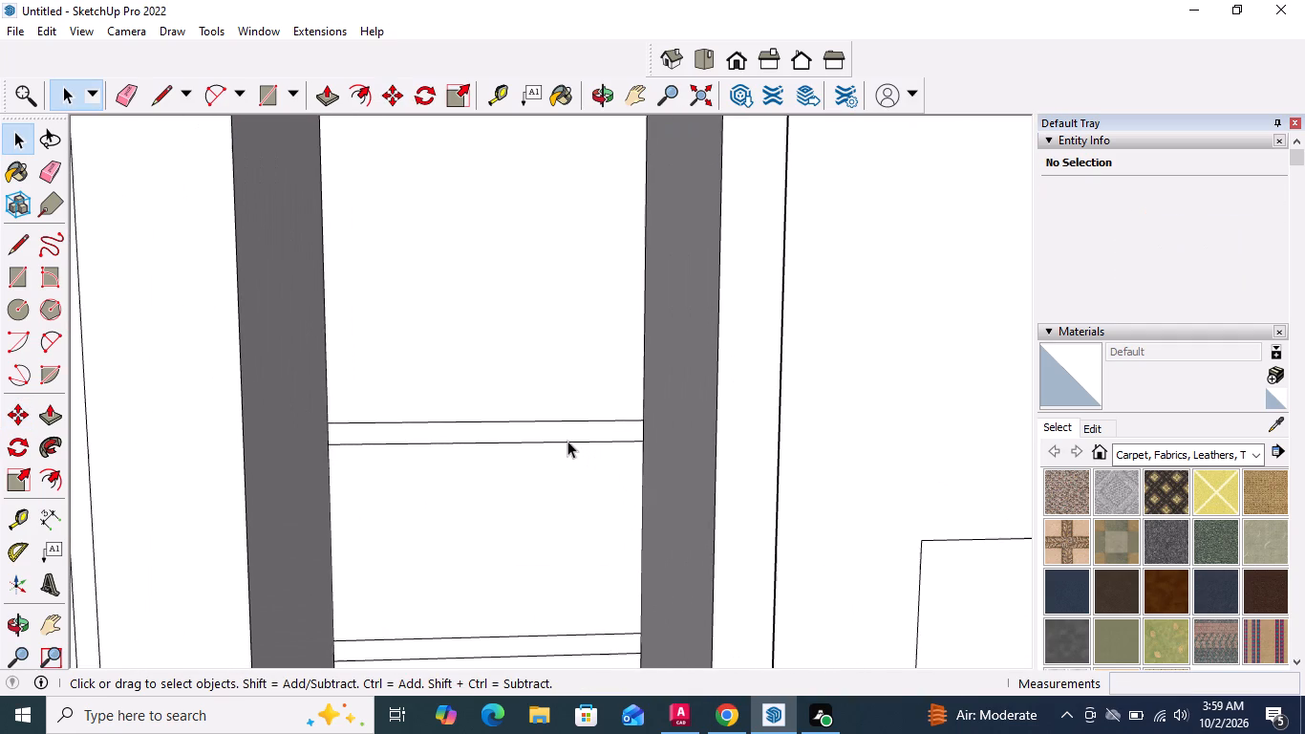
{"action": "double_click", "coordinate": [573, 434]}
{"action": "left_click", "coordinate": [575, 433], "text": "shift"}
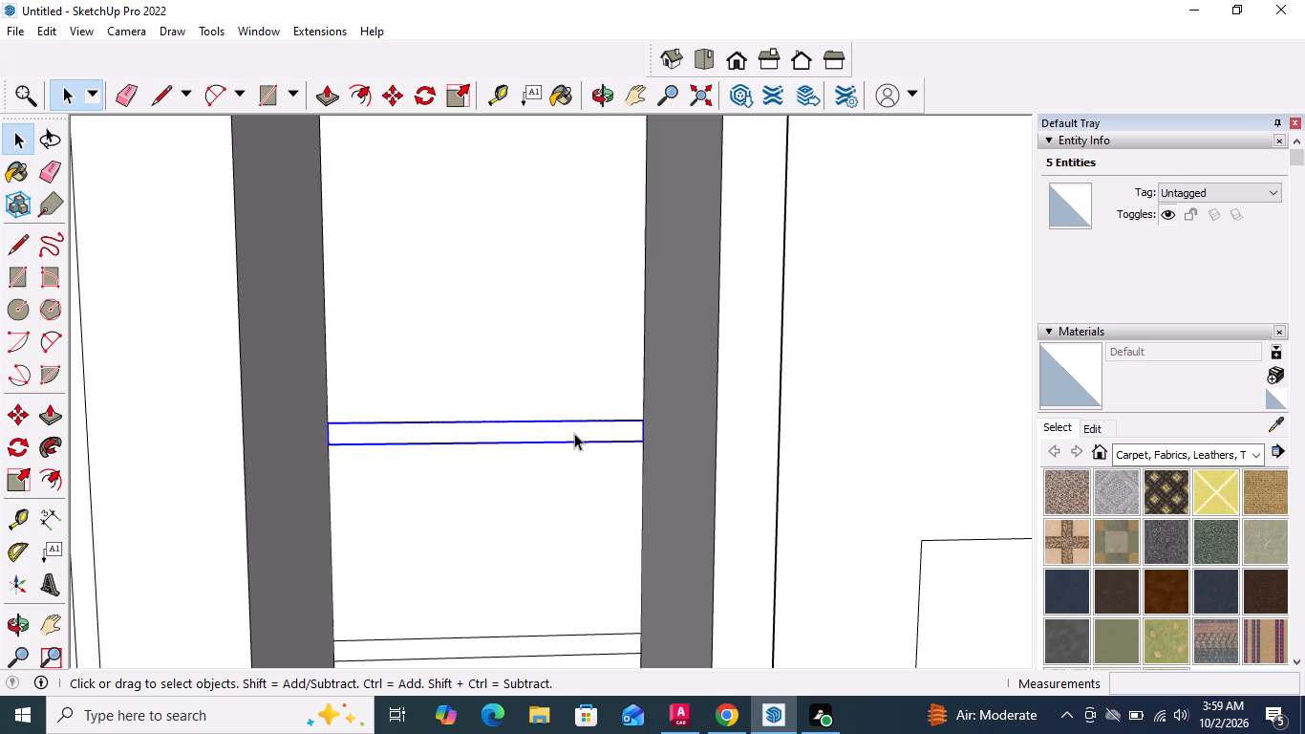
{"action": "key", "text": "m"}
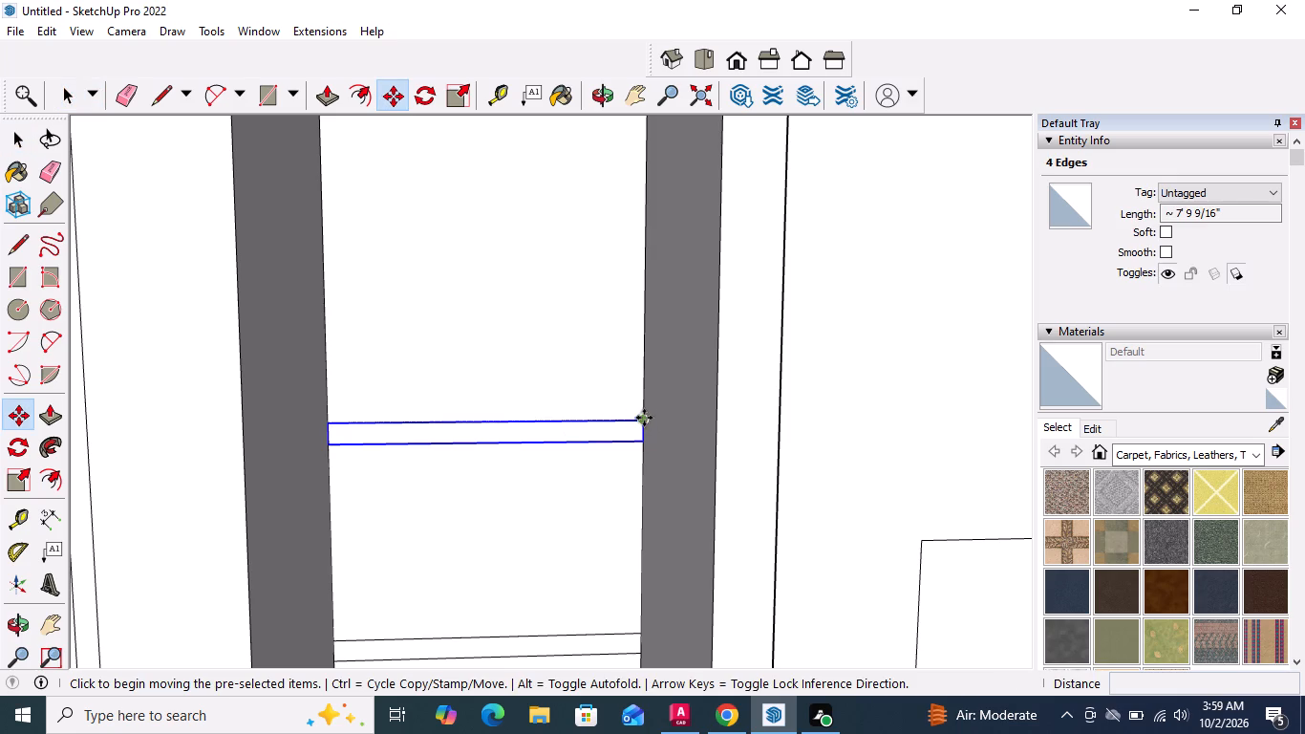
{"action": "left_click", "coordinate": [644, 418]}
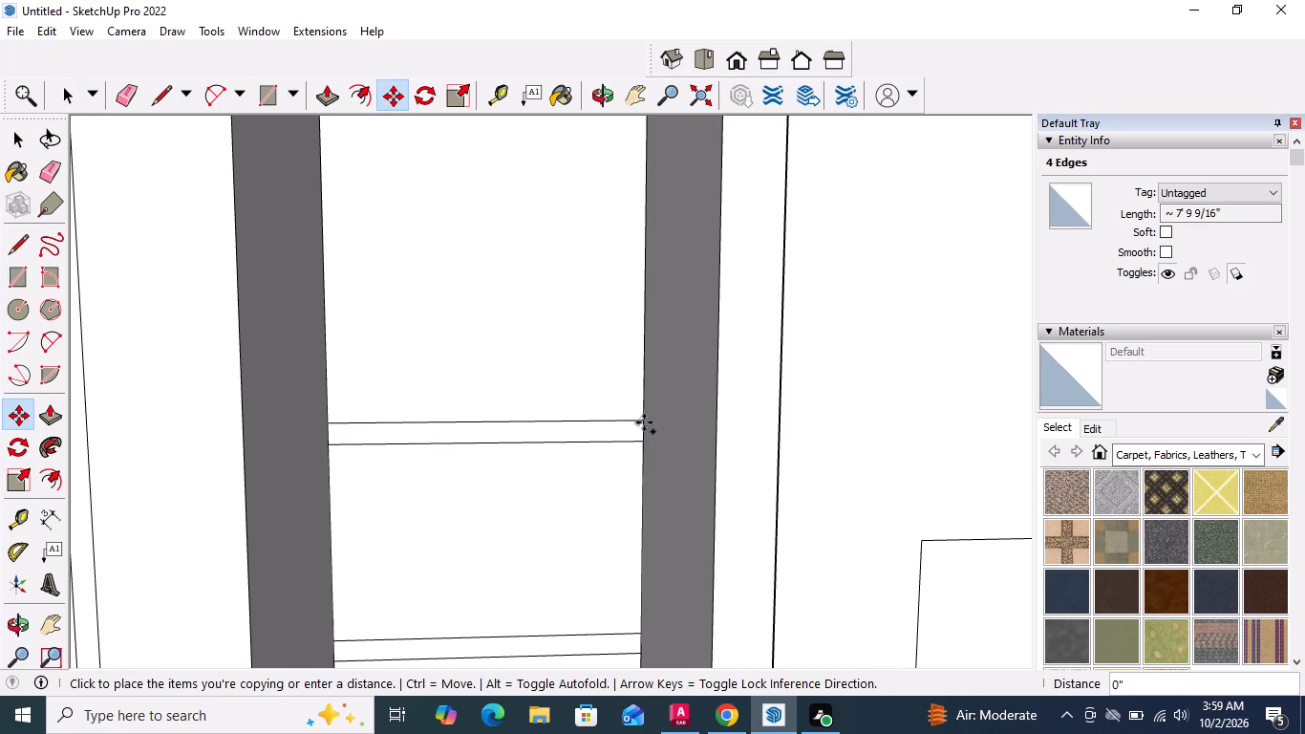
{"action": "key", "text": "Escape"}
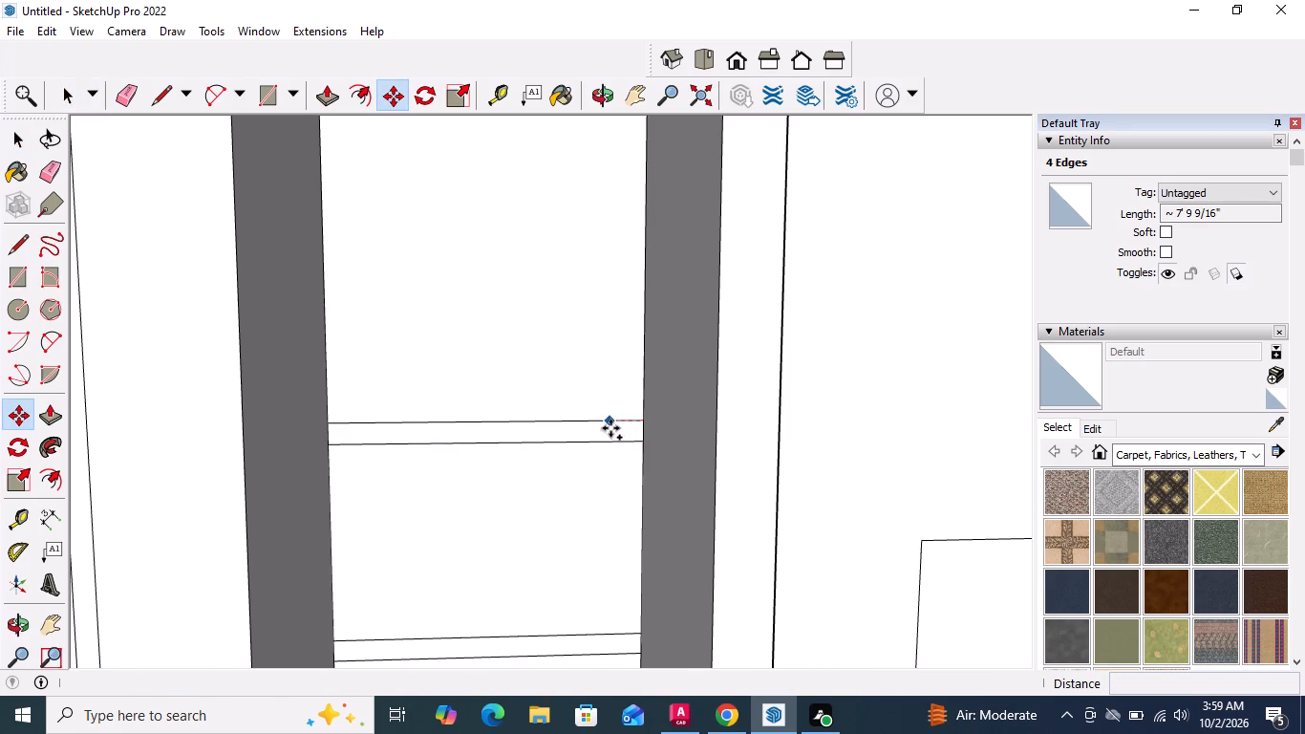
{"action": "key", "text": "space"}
Move the top shelf strip's four outline edges up the recess's back face, nearer the recess's top.
{"action": "scroll", "coordinate": [587, 449], "scroll_direction": "down", "scroll_amount": 5}
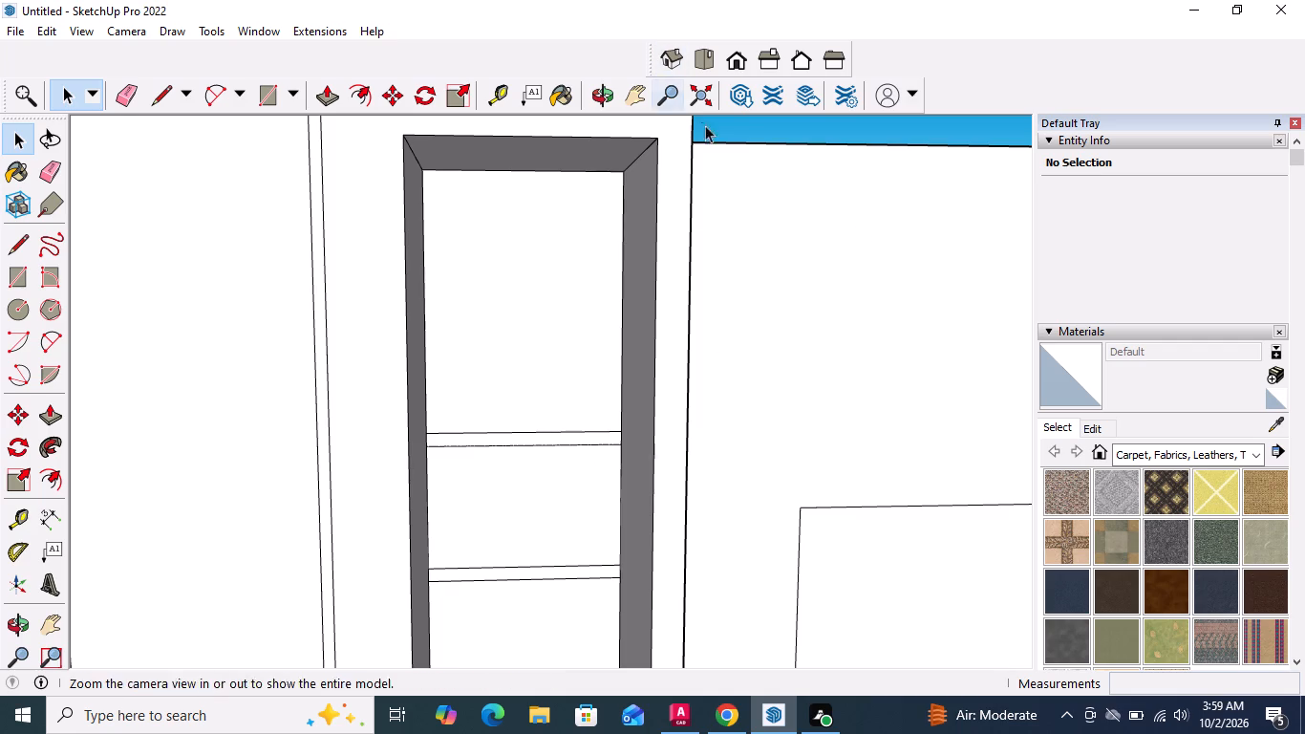
{"action": "double_click", "coordinate": [605, 435]}
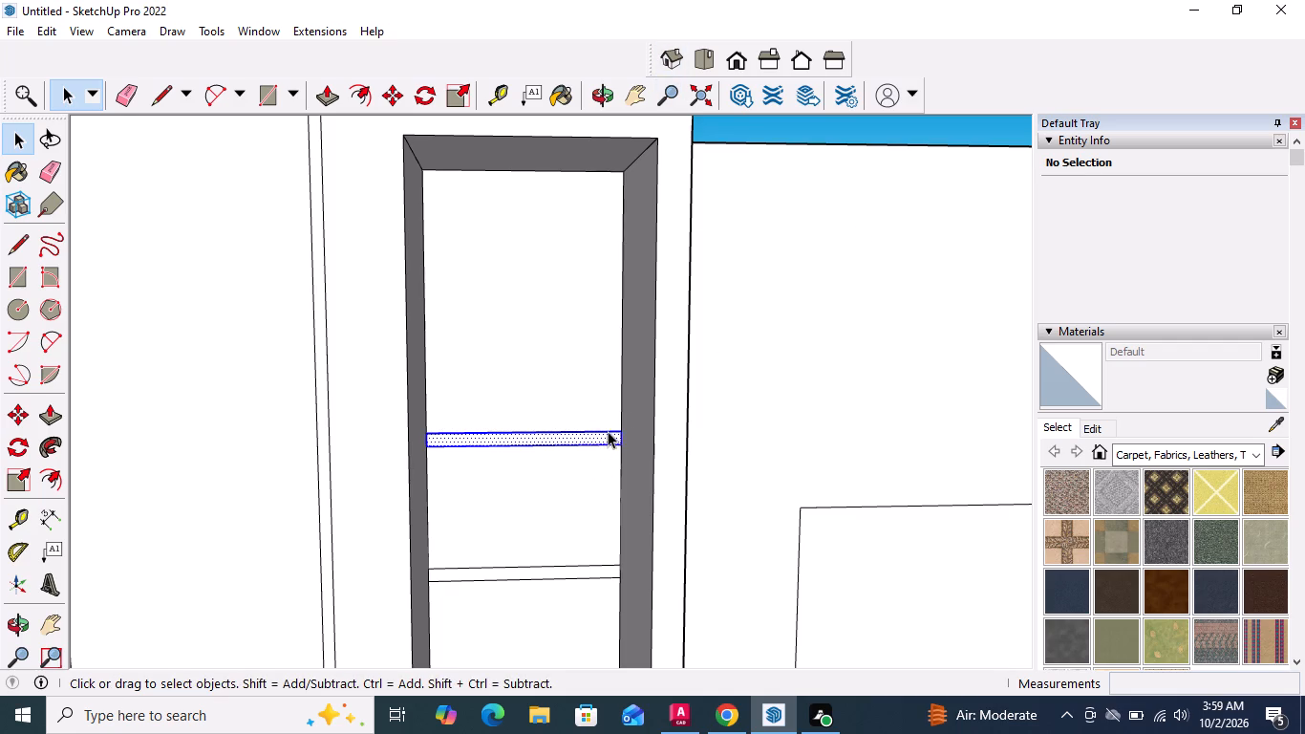
{"action": "scroll", "coordinate": [603, 431], "scroll_direction": "up", "scroll_amount": 2}
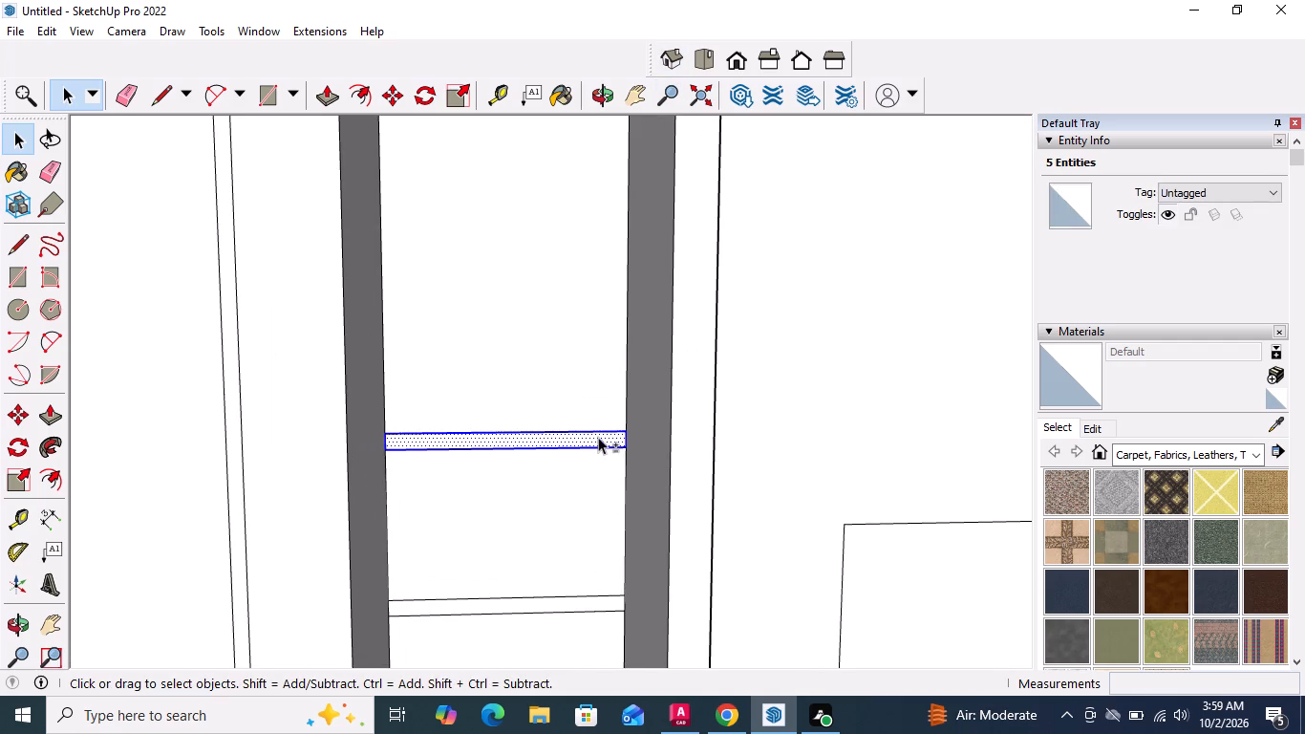
{"action": "left_click", "coordinate": [599, 437], "text": "shift"}
{"action": "scroll", "coordinate": [587, 461], "scroll_direction": "down", "scroll_amount": 4}
{"action": "key", "text": "m"}
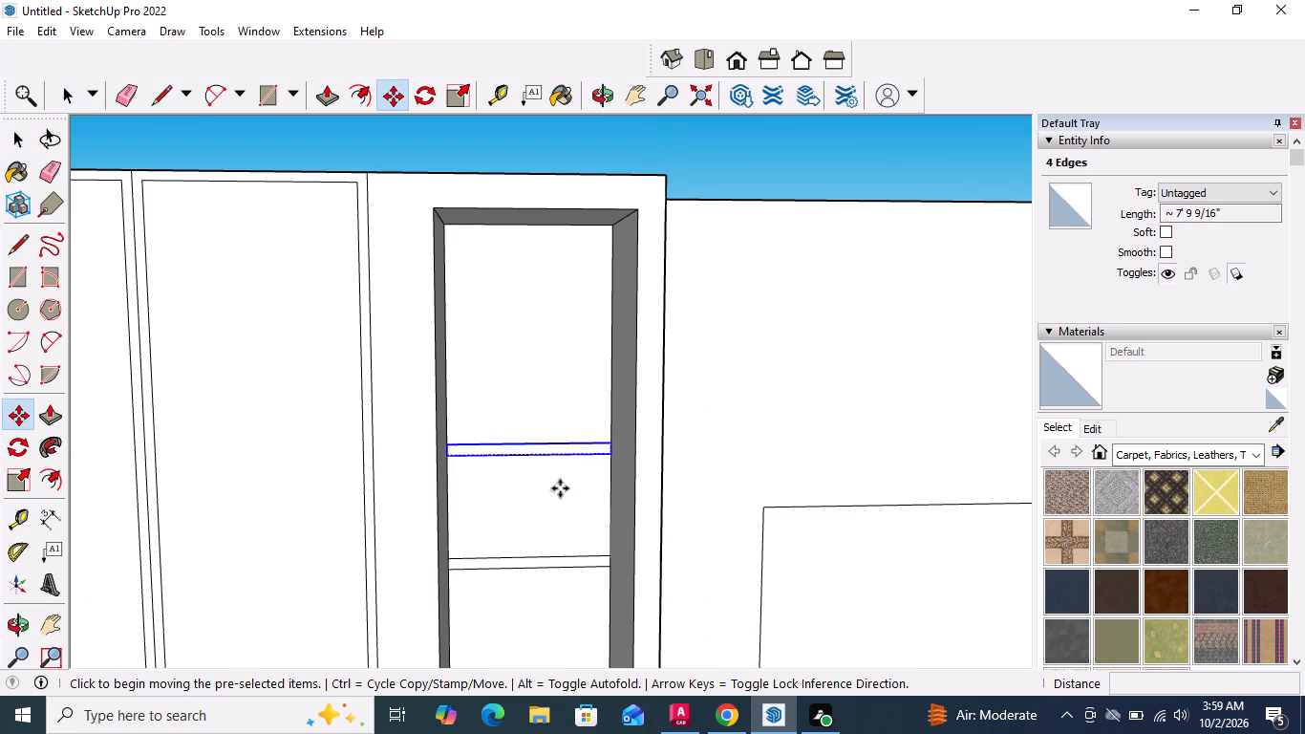
{"action": "left_click", "coordinate": [614, 456]}
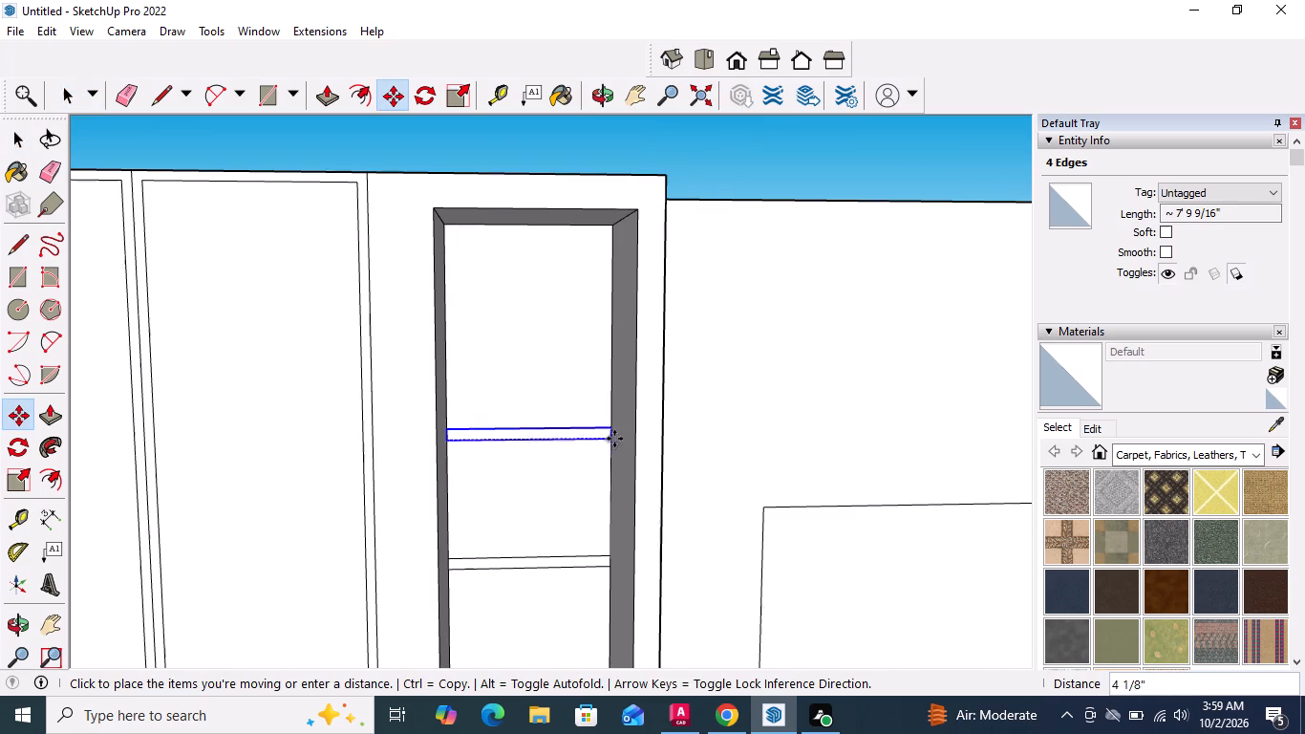
{"action": "left_click", "coordinate": [623, 400]}
{"action": "scroll", "coordinate": [625, 400], "scroll_direction": "down", "scroll_amount": 8}
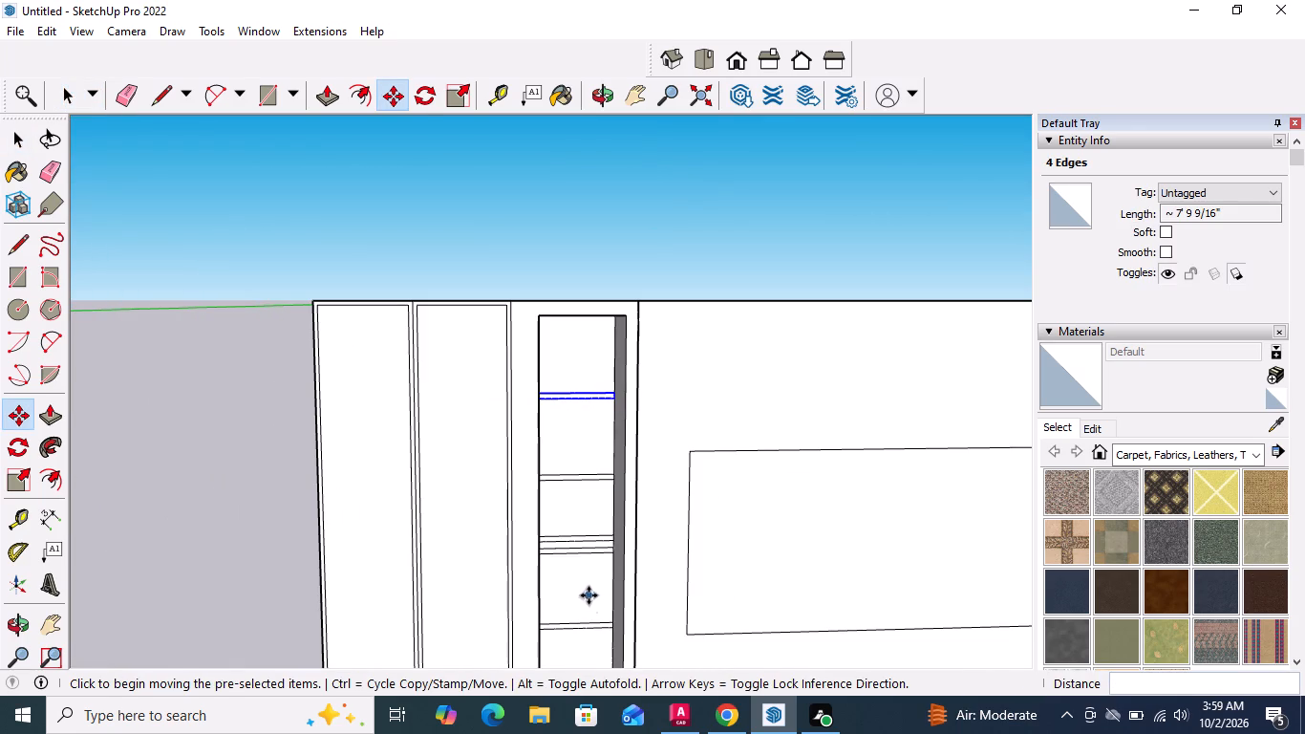
{"action": "key", "text": "space"}
{"action": "left_click", "coordinate": [729, 277]}
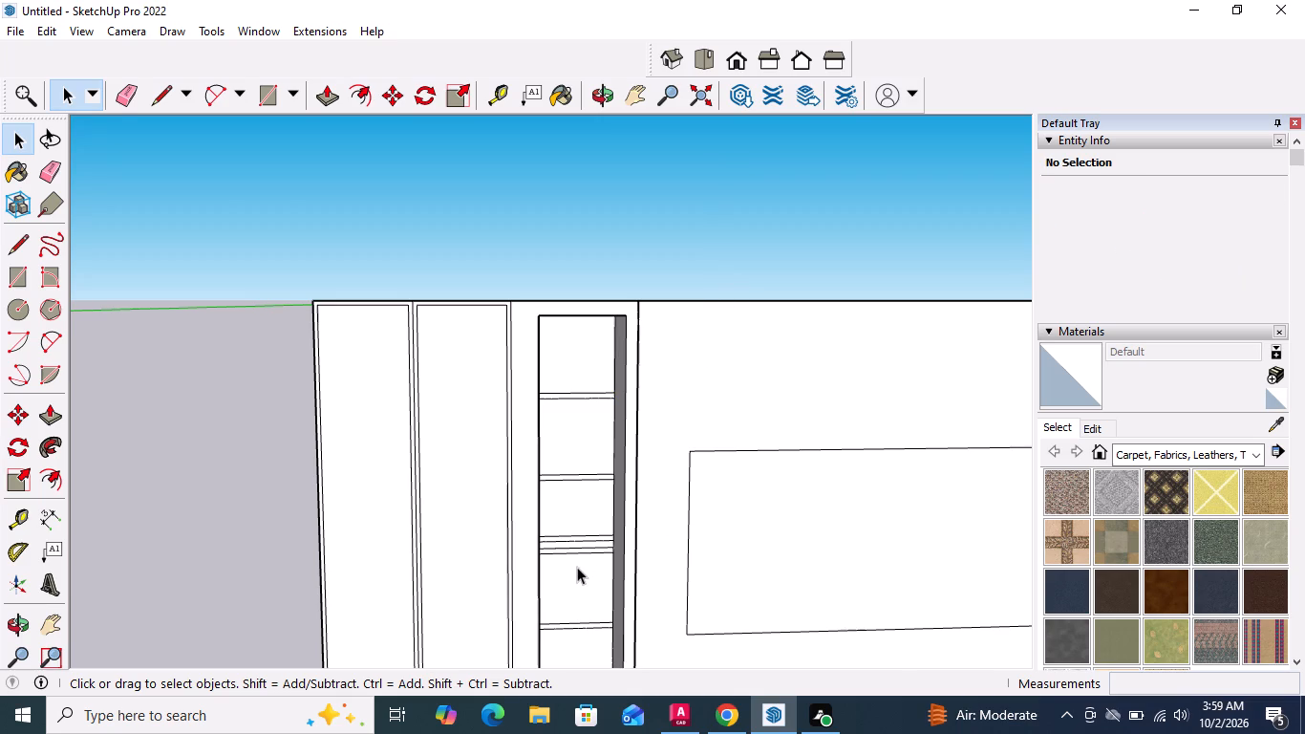
Delete the two long edges of the upper strip in the closely spaced pair, leaving one shelf strip there.
{"action": "scroll", "coordinate": [578, 550], "scroll_direction": "up", "scroll_amount": 8}
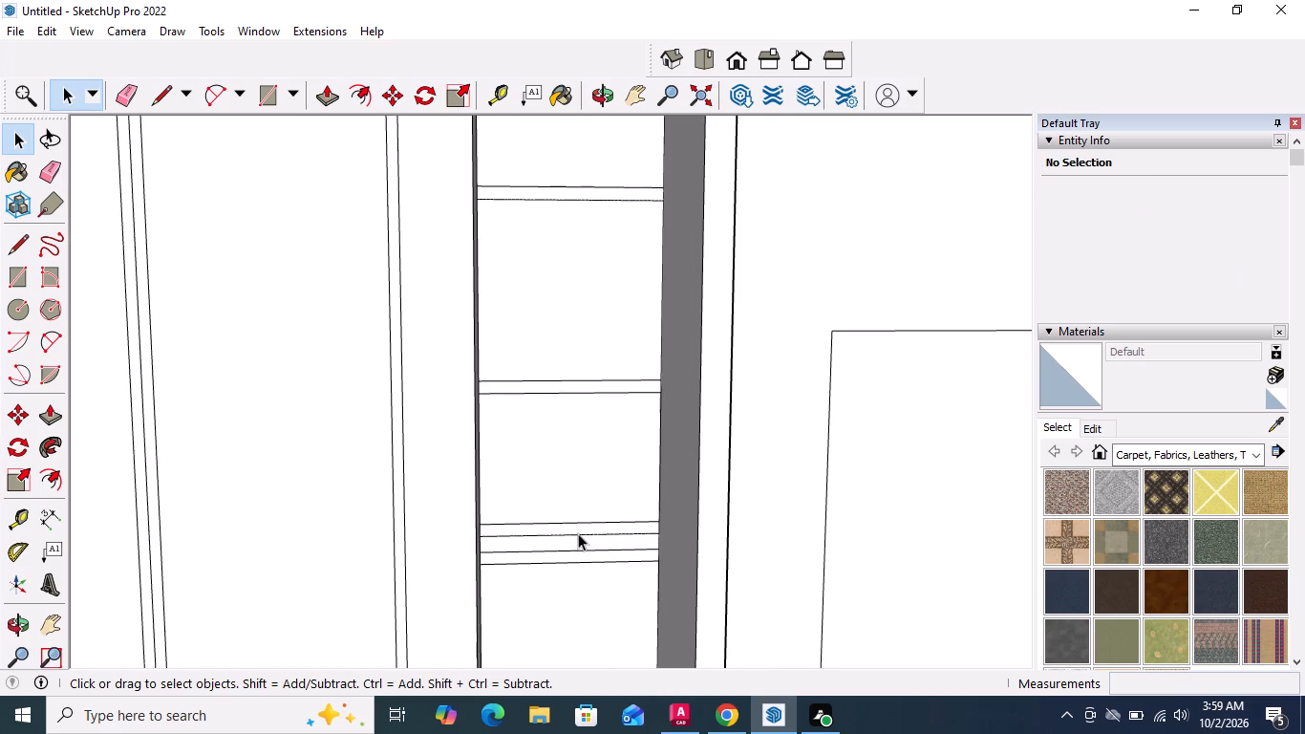
{"action": "left_click", "coordinate": [578, 531]}
{"action": "scroll", "coordinate": [580, 546], "scroll_direction": "down", "scroll_amount": 3}
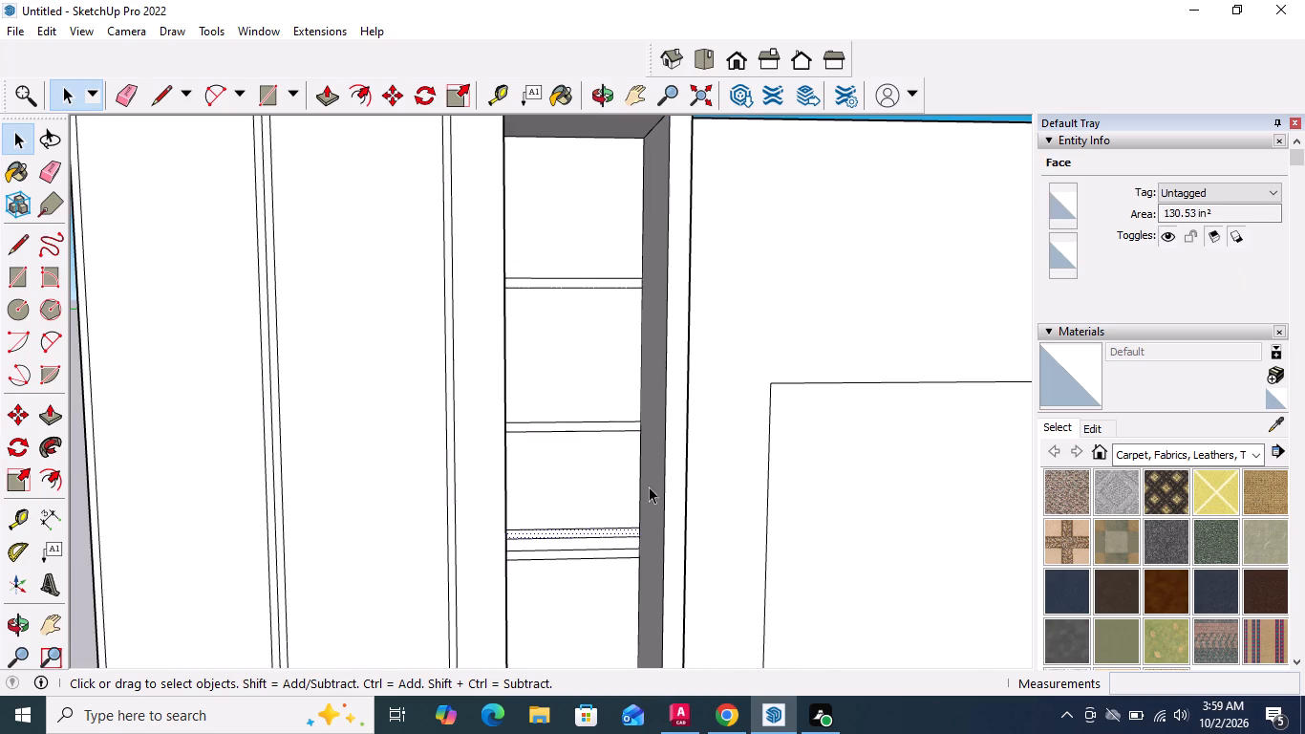
{"action": "scroll", "coordinate": [649, 486], "scroll_direction": "down", "scroll_amount": 3}
{"action": "left_click", "coordinate": [889, 168]}
{"action": "scroll", "coordinate": [618, 540], "scroll_direction": "up", "scroll_amount": 6}
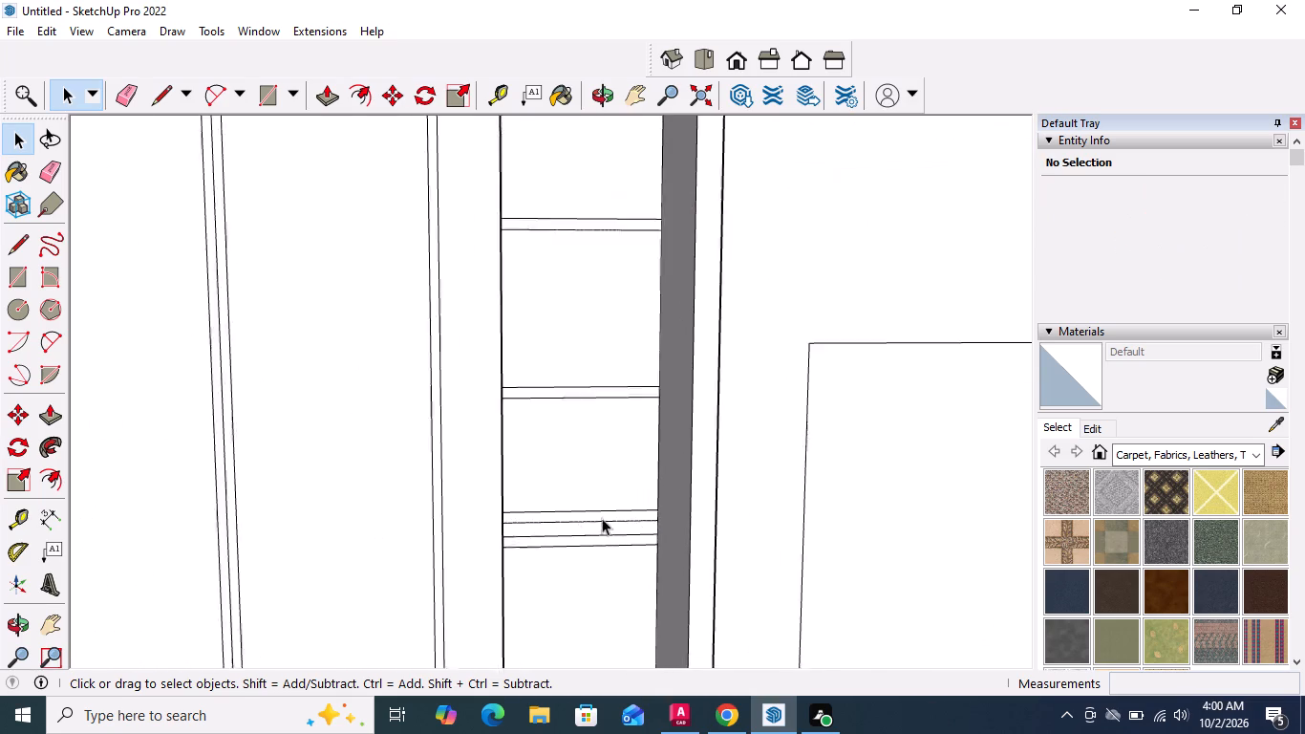
{"action": "scroll", "coordinate": [602, 518], "scroll_direction": "up", "scroll_amount": 1}
{"action": "left_click", "coordinate": [604, 521]}
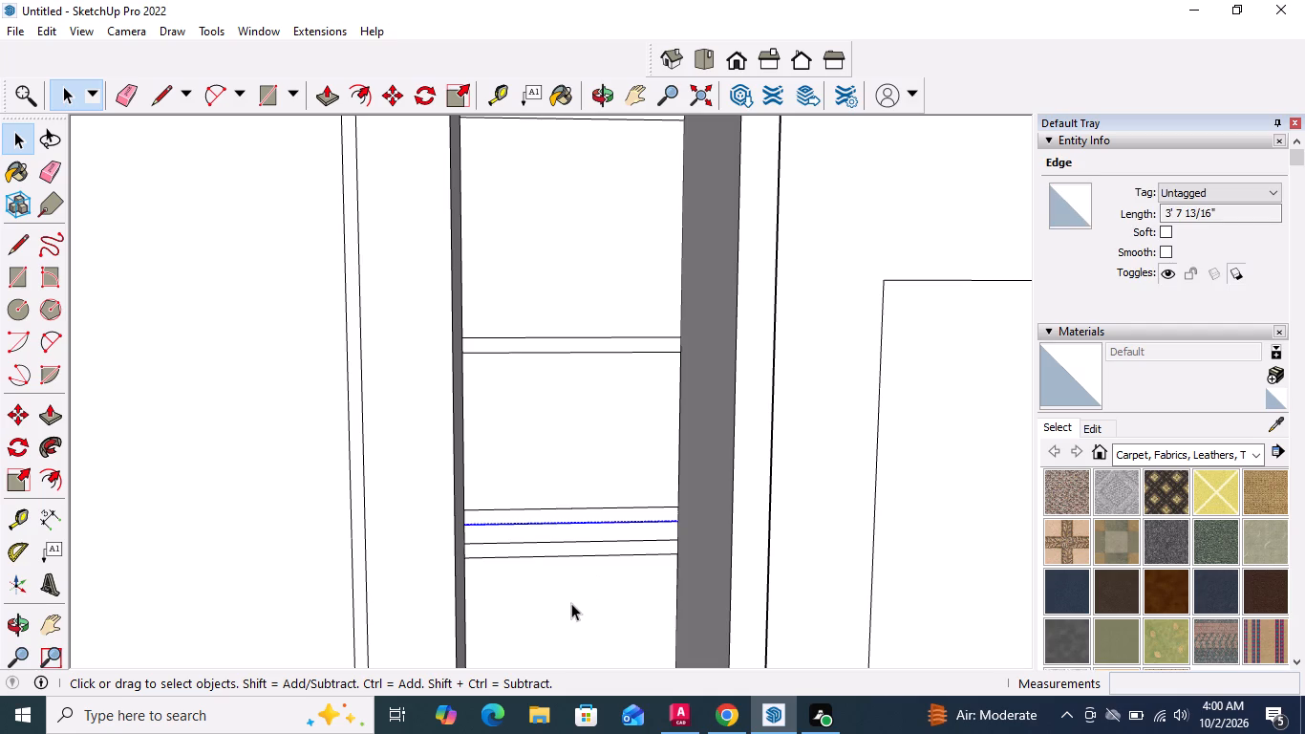
{"action": "key", "text": "Delete"}
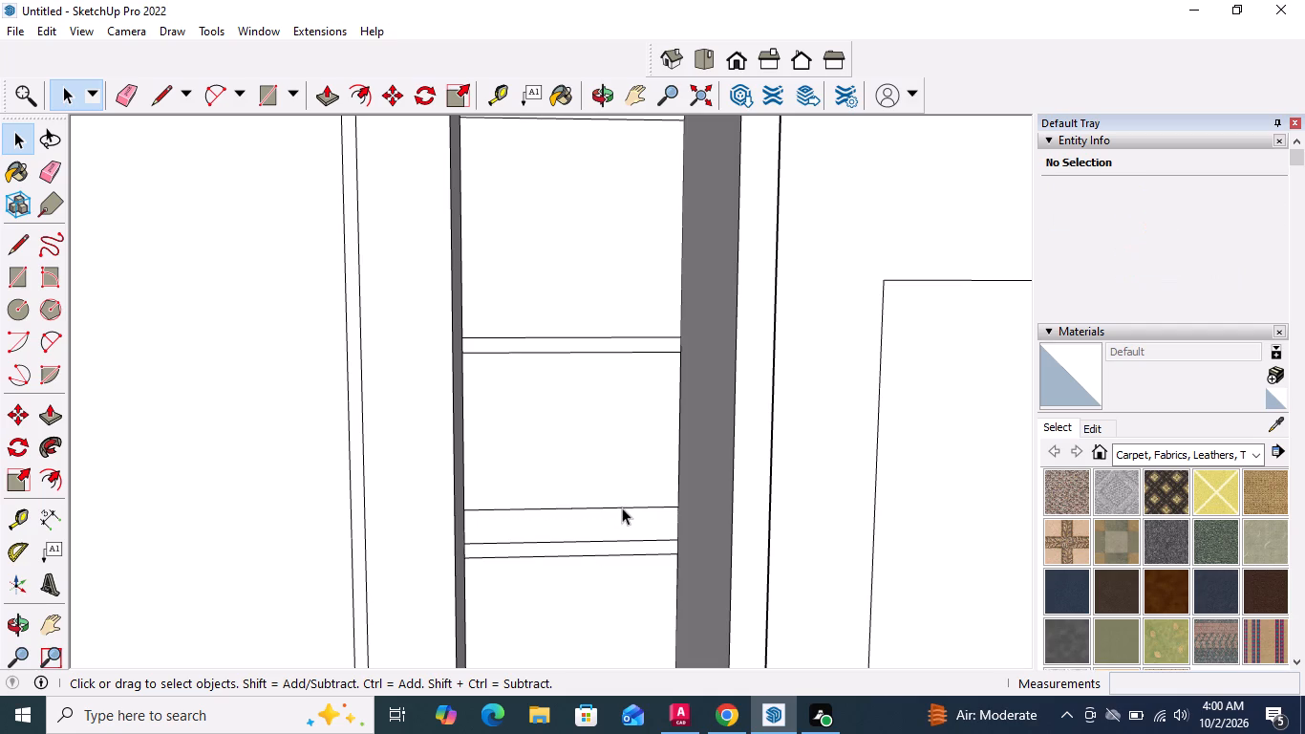
{"action": "left_click", "coordinate": [622, 507]}
{"action": "key", "text": "Delete"}
Extrude the top shelf strip about 2' 10 1/4" out from the recess's back face with Push/Pull.
{"action": "scroll", "coordinate": [608, 507], "scroll_direction": "down", "scroll_amount": 8}
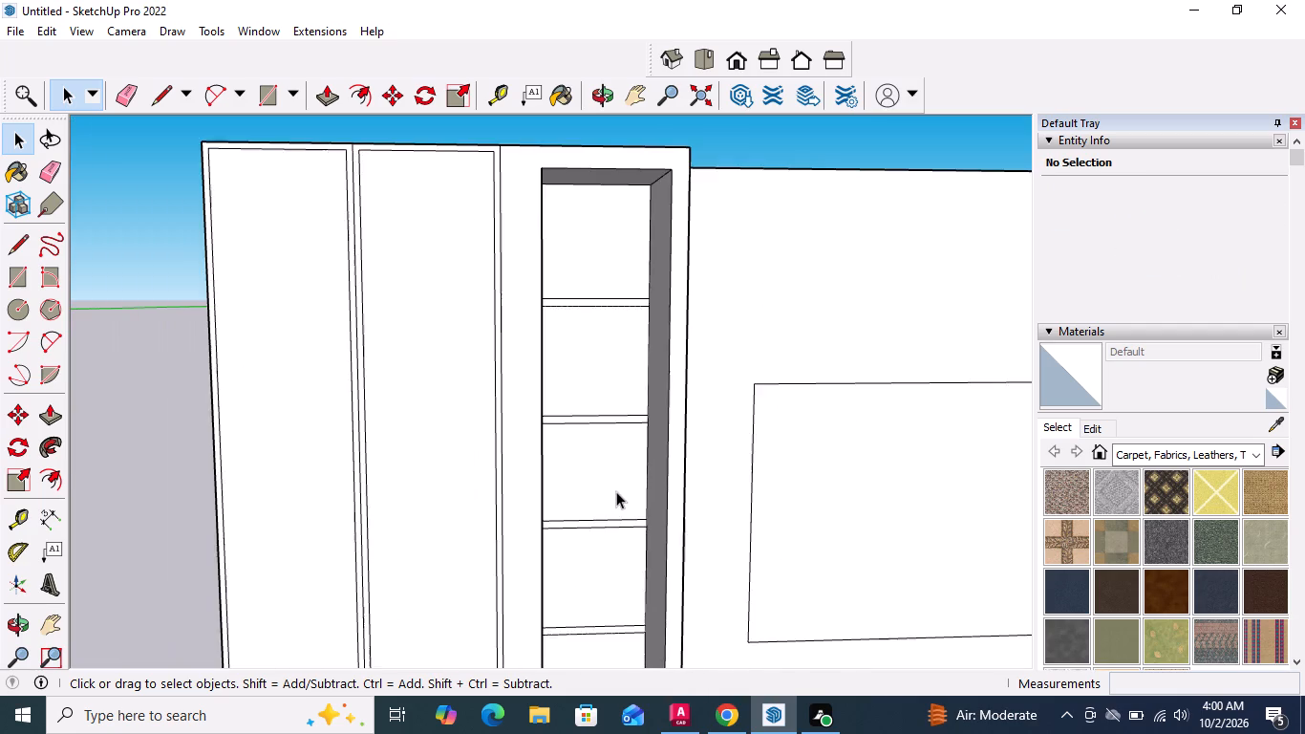
{"action": "scroll", "coordinate": [626, 497], "scroll_direction": "down", "scroll_amount": 10}
{"action": "middle_click_drag", "start_coordinate": [637, 493], "coordinate": [561, 493]}
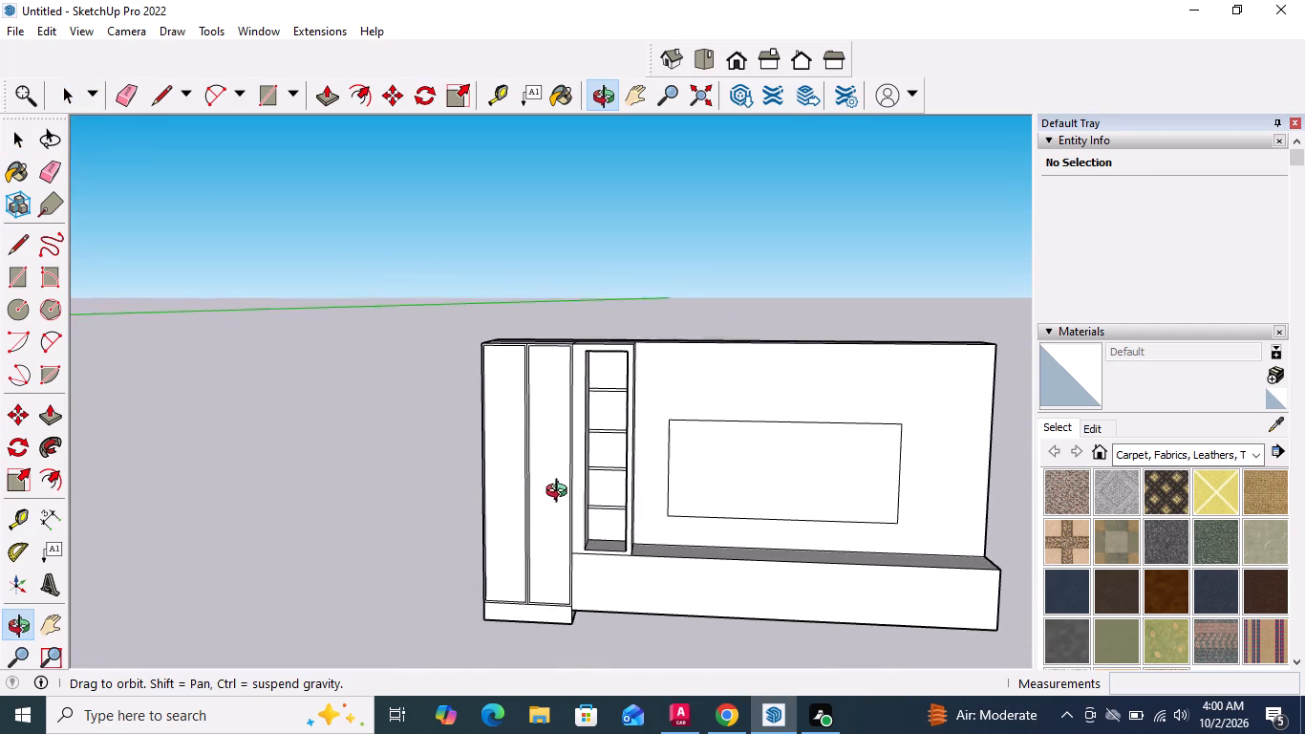
{"action": "middle_click_drag", "start_coordinate": [561, 493], "coordinate": [508, 489]}
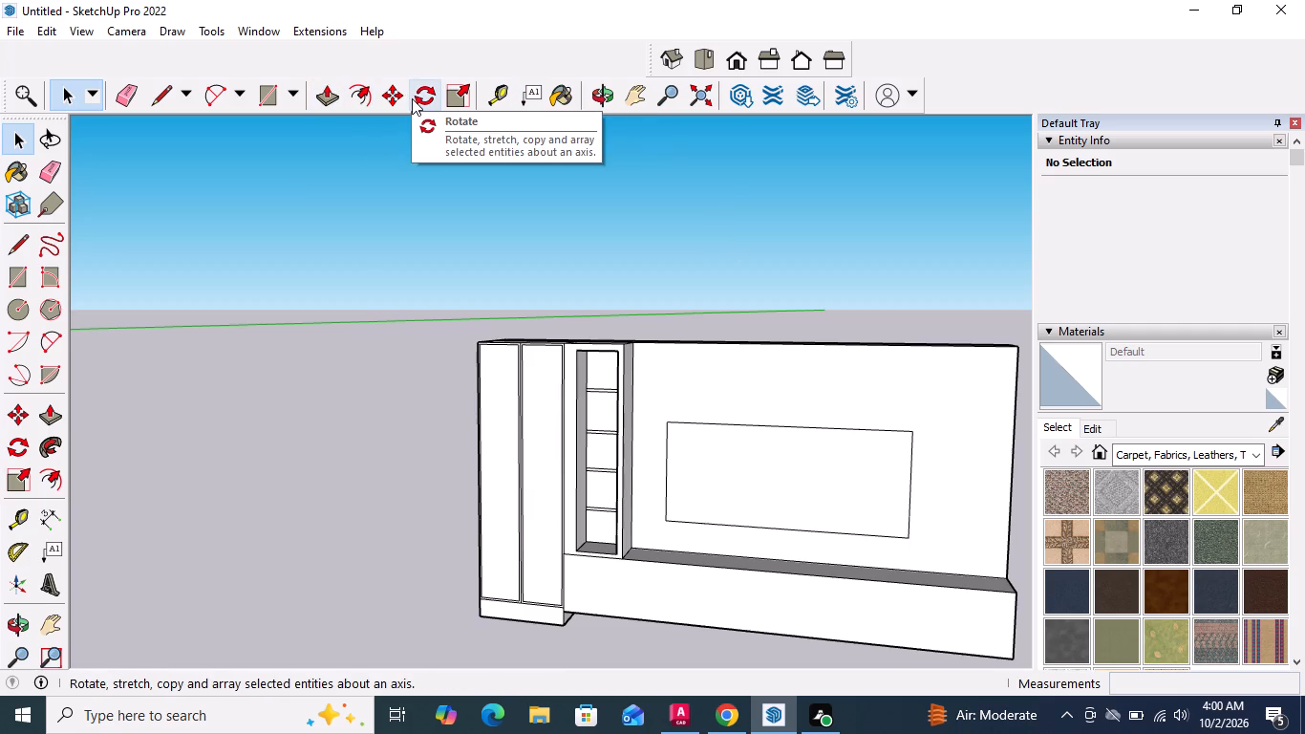
{"action": "left_click", "coordinate": [327, 97]}
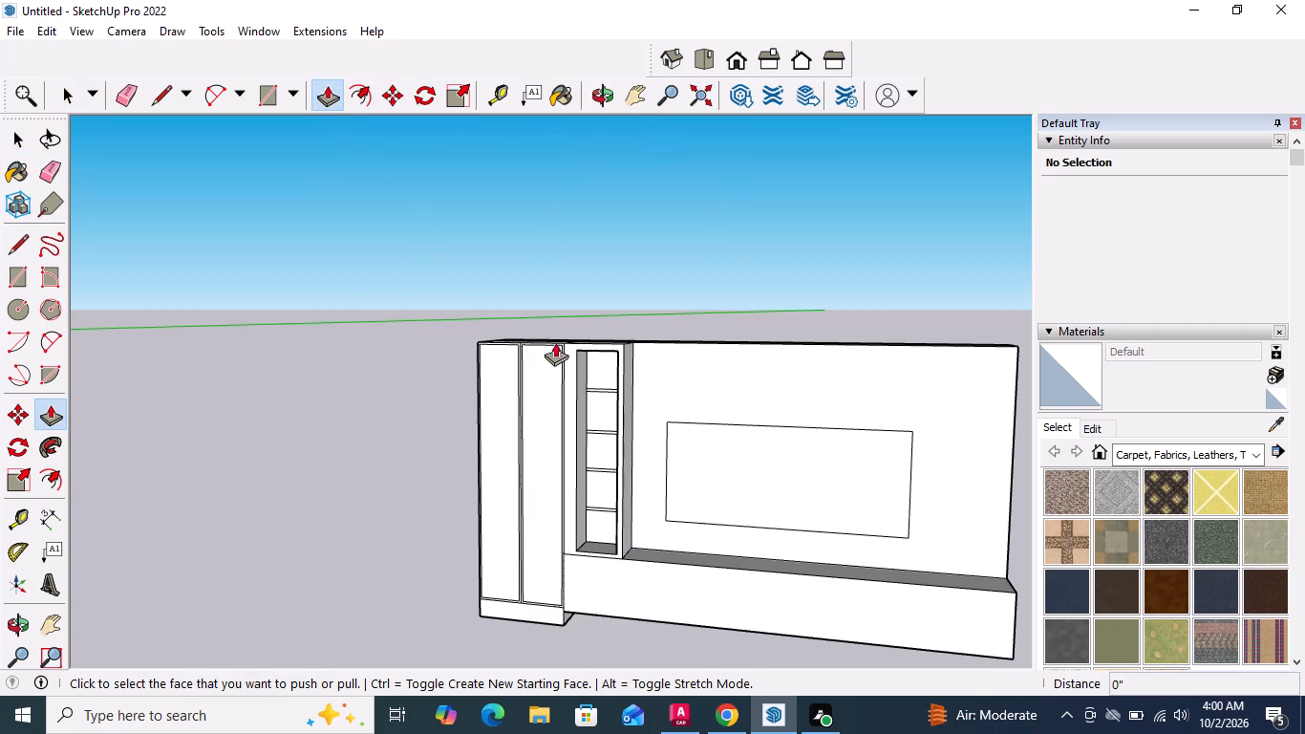
{"action": "scroll", "coordinate": [596, 410], "scroll_direction": "up", "scroll_amount": 14}
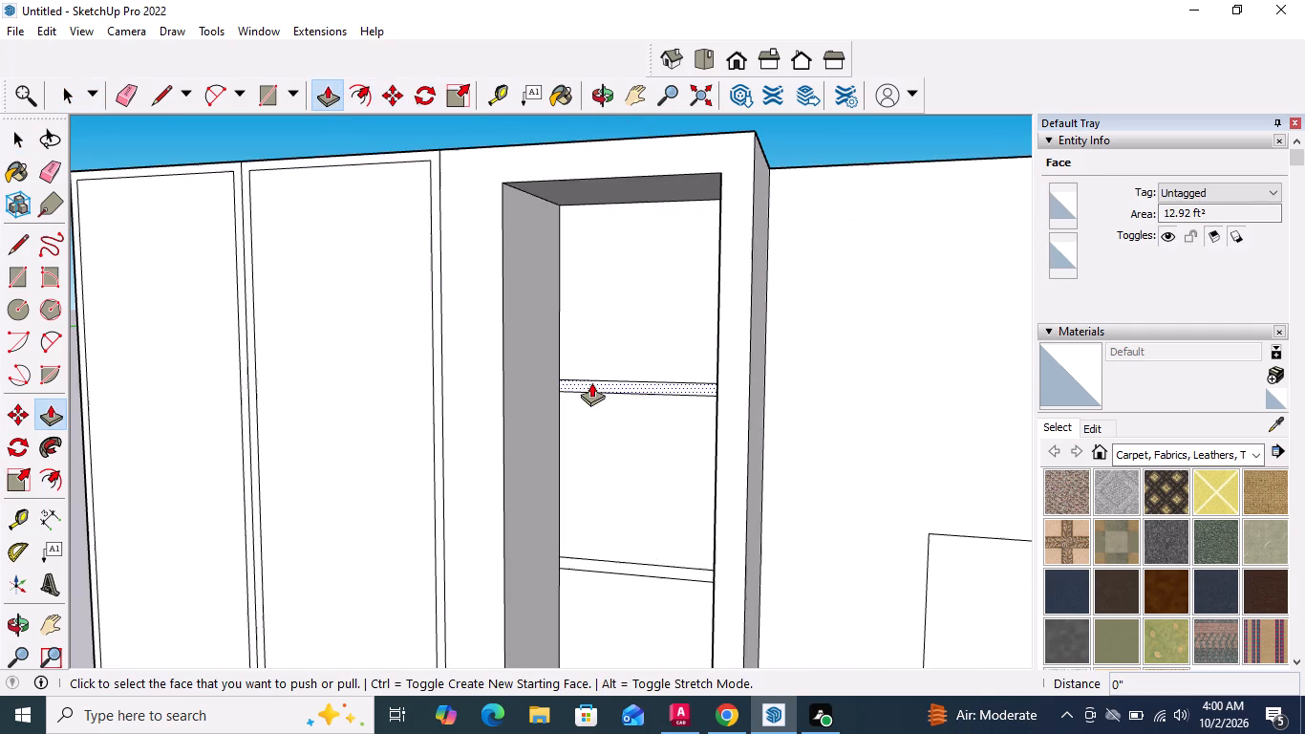
{"action": "left_click", "coordinate": [591, 382]}
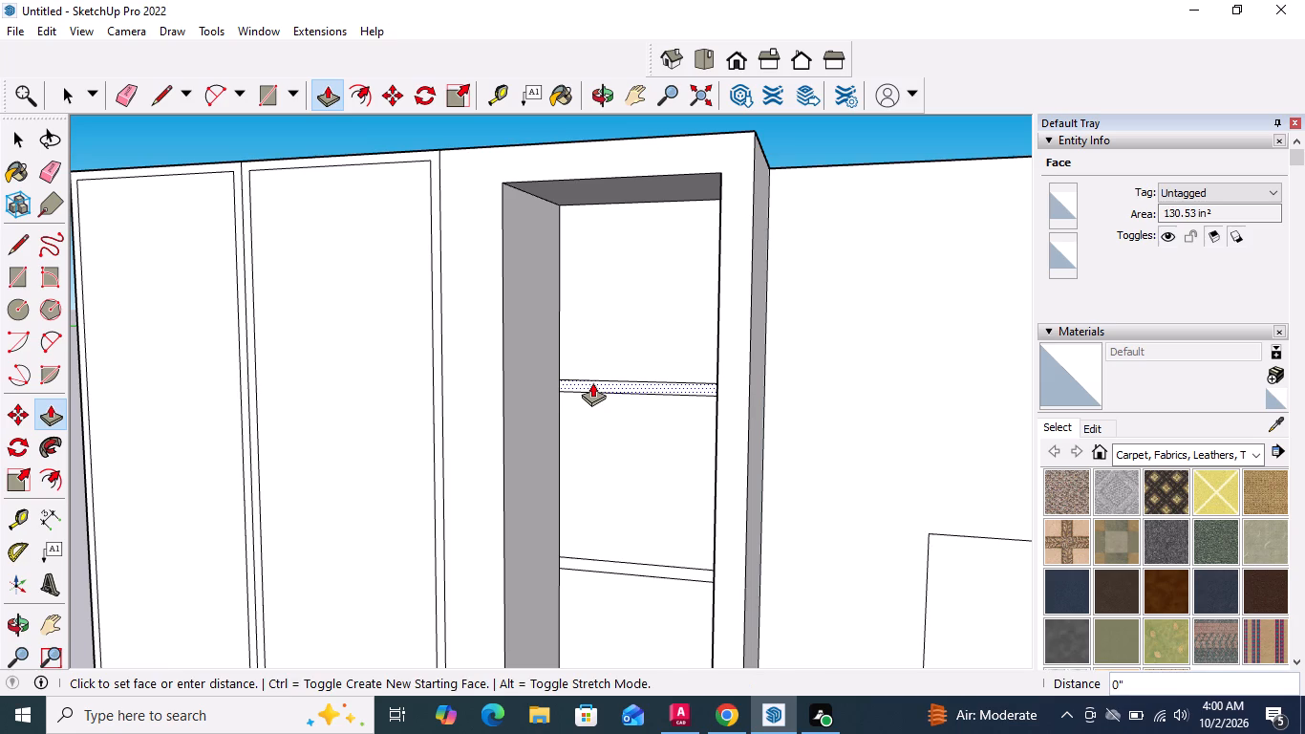
{"action": "left_click", "coordinate": [549, 392]}
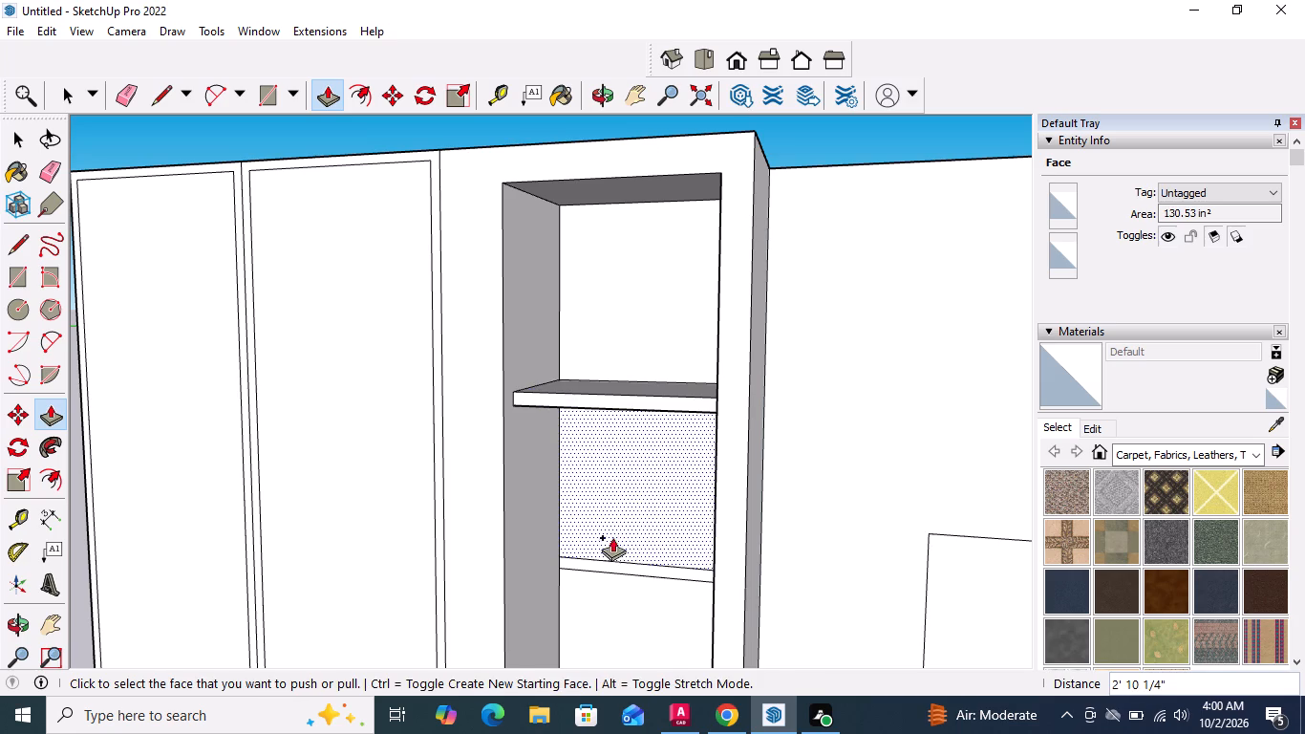
Extrude the three remaining shelf strips in the recess by the same distance as the top shelf.
{"action": "double_click", "coordinate": [616, 568]}
{"action": "scroll", "coordinate": [651, 308], "scroll_direction": "down", "scroll_amount": 4}
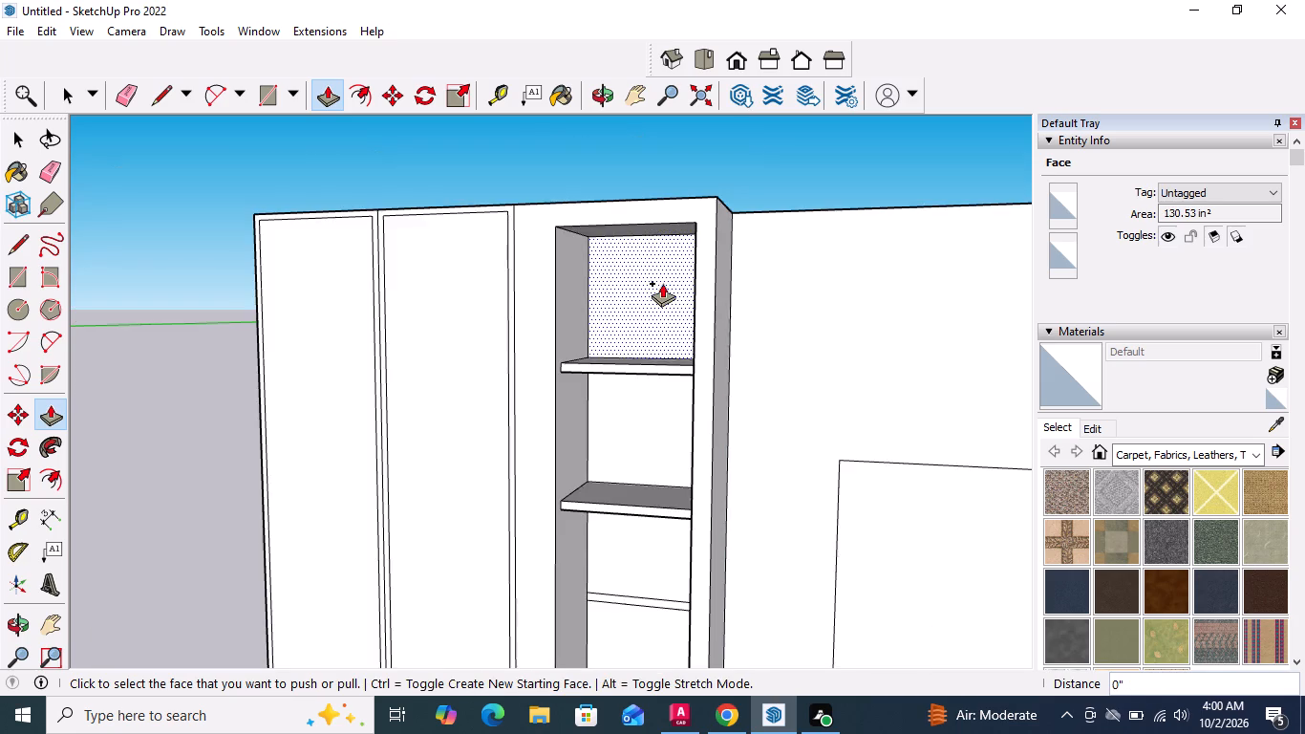
{"action": "scroll", "coordinate": [662, 283], "scroll_direction": "down", "scroll_amount": 4}
{"action": "scroll", "coordinate": [644, 568], "scroll_direction": "up", "scroll_amount": 9}
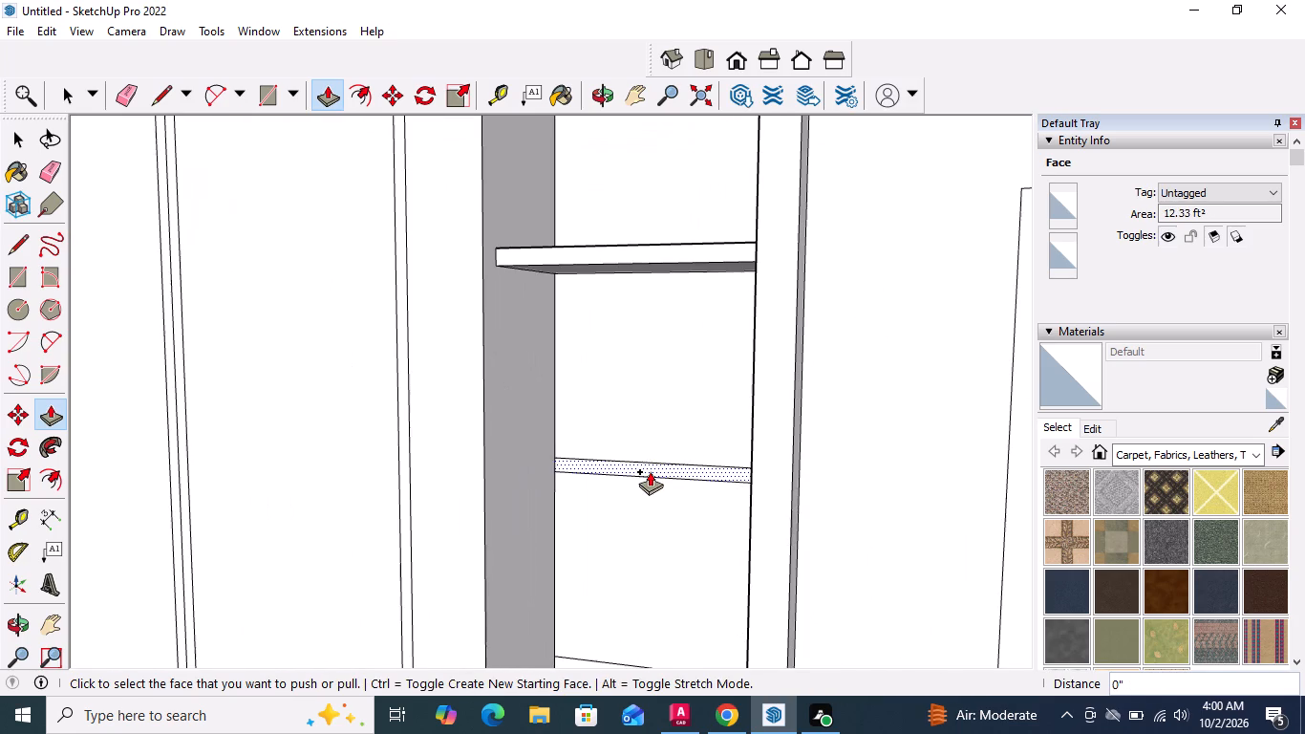
{"action": "double_click", "coordinate": [650, 470]}
{"action": "scroll", "coordinate": [648, 380], "scroll_direction": "down", "scroll_amount": 9}
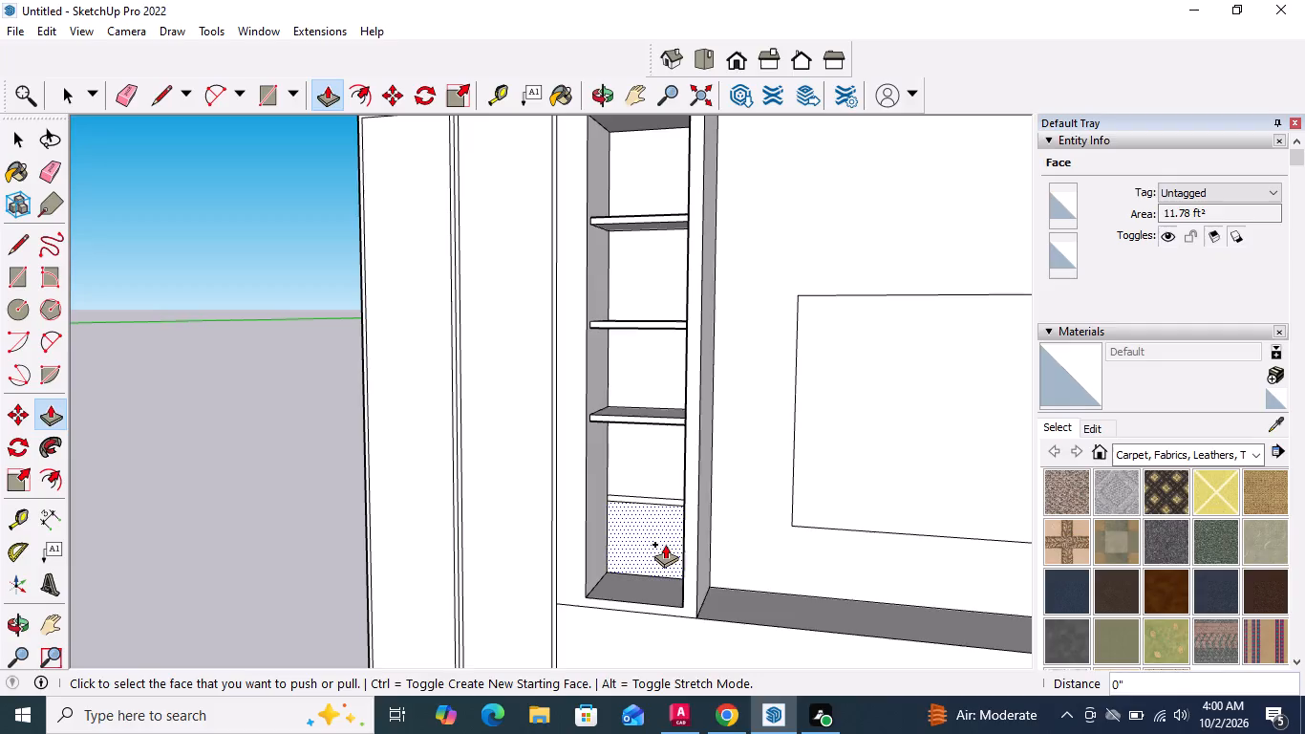
{"action": "scroll", "coordinate": [650, 499], "scroll_direction": "up", "scroll_amount": 4}
{"action": "double_click", "coordinate": [645, 499]}
{"action": "key", "text": "space"}
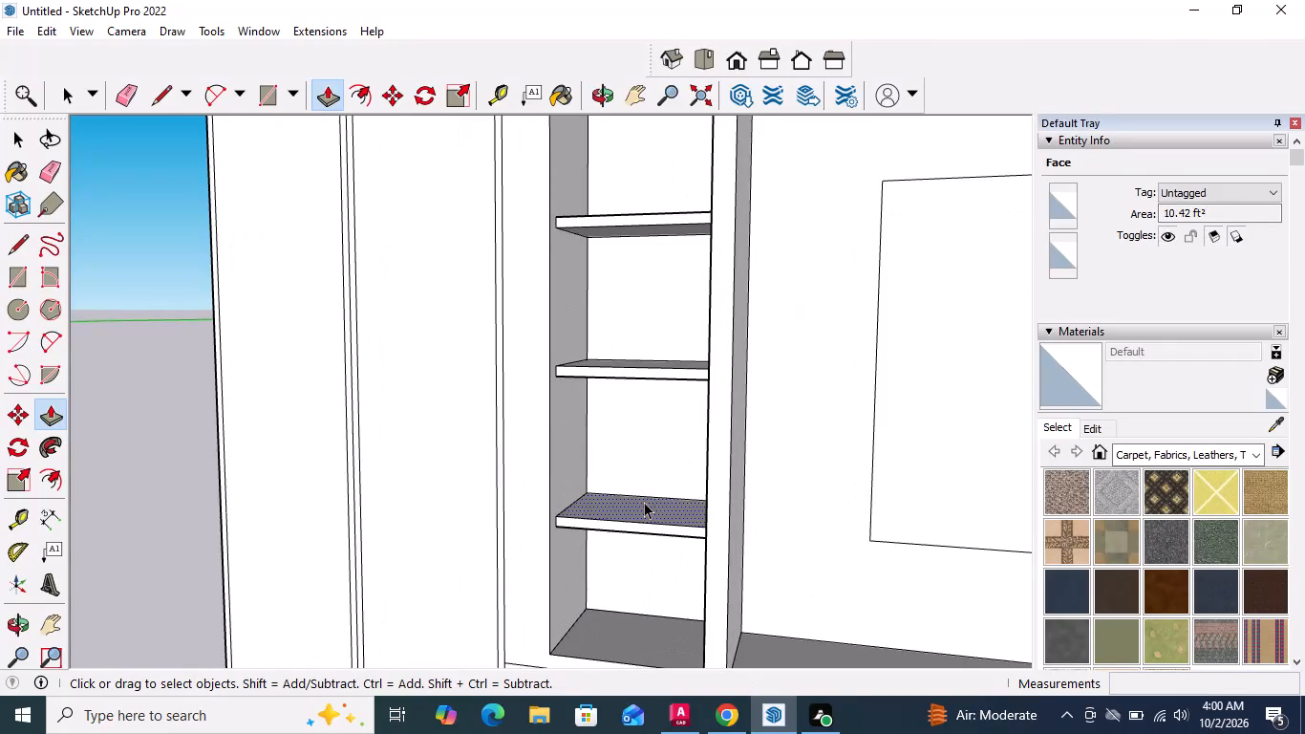
Push both inset door faces of the left column about 3' 2 1/8" inward to form two open compartments.
{"action": "scroll", "coordinate": [644, 505], "scroll_direction": "down", "scroll_amount": 4}
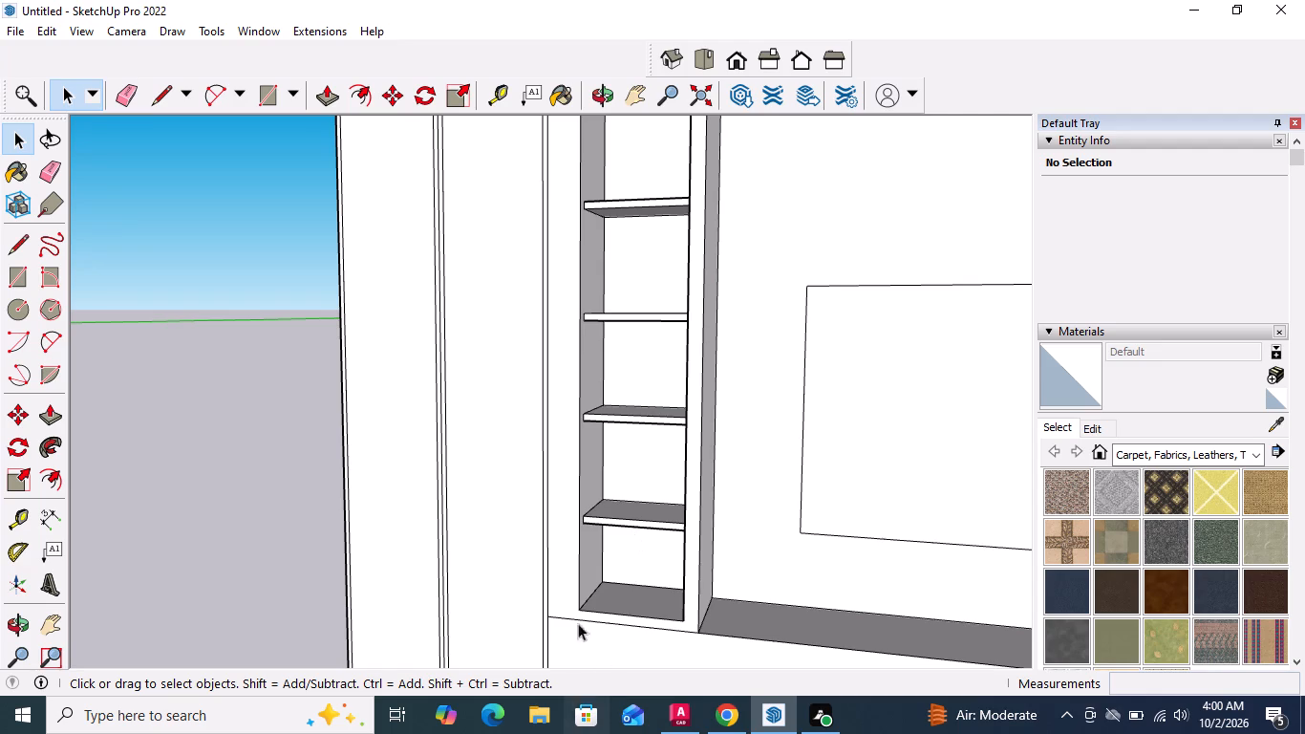
{"action": "scroll", "coordinate": [557, 560], "scroll_direction": "down", "scroll_amount": 5}
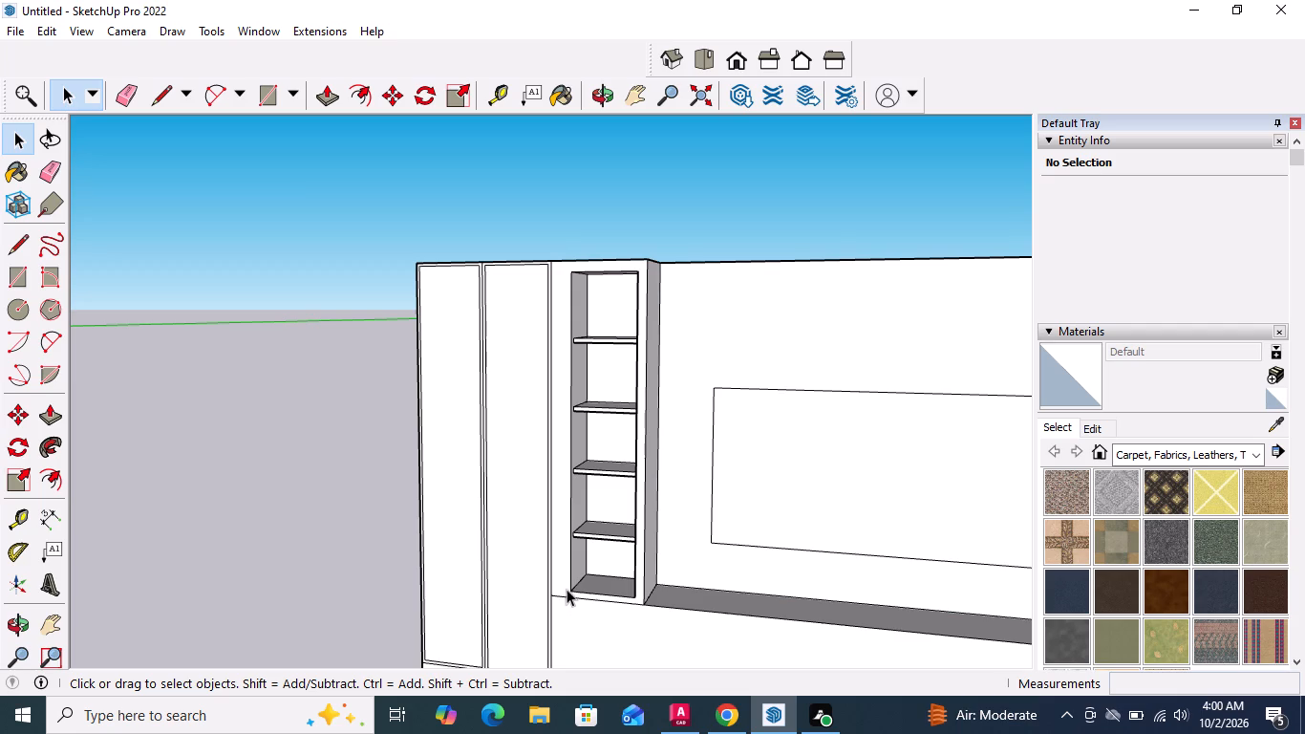
{"action": "scroll", "coordinate": [572, 576], "scroll_direction": "down", "scroll_amount": 3}
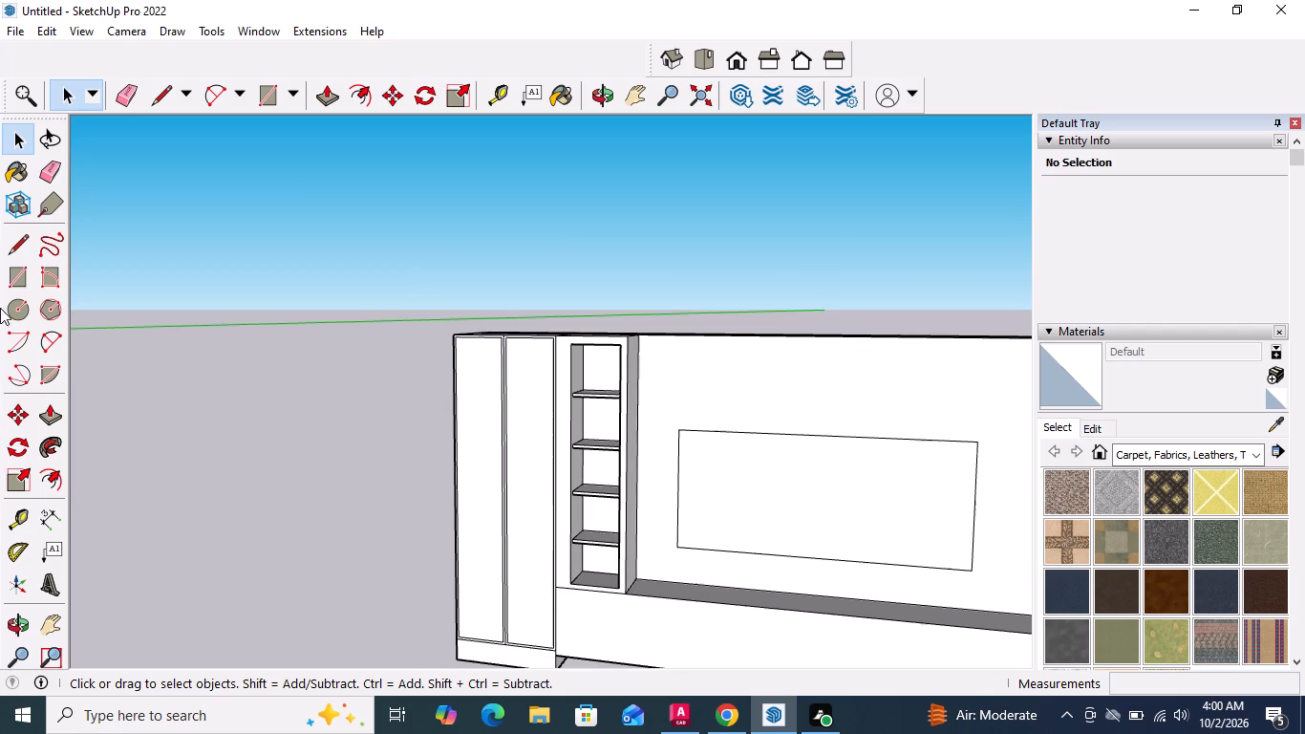
{"action": "left_click", "coordinate": [52, 424]}
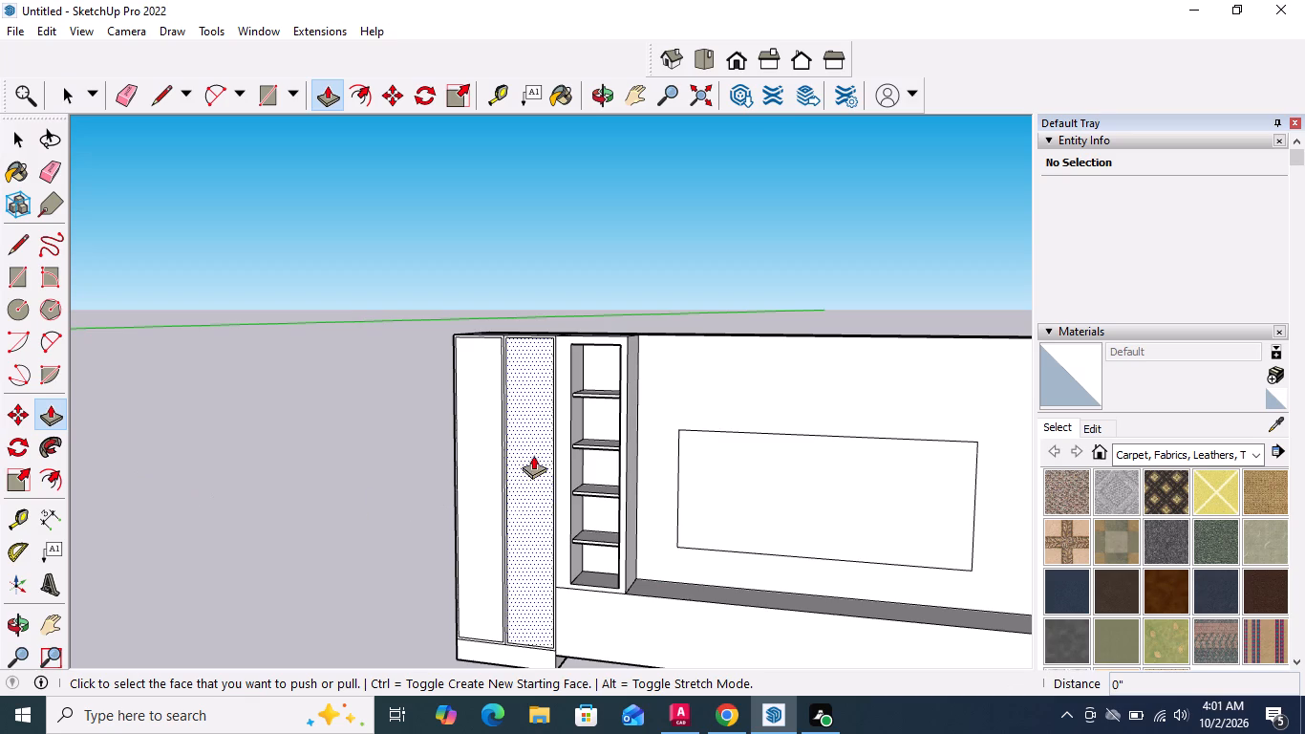
{"action": "scroll", "coordinate": [542, 449], "scroll_direction": "up", "scroll_amount": 11}
{"action": "left_click", "coordinate": [523, 444]}
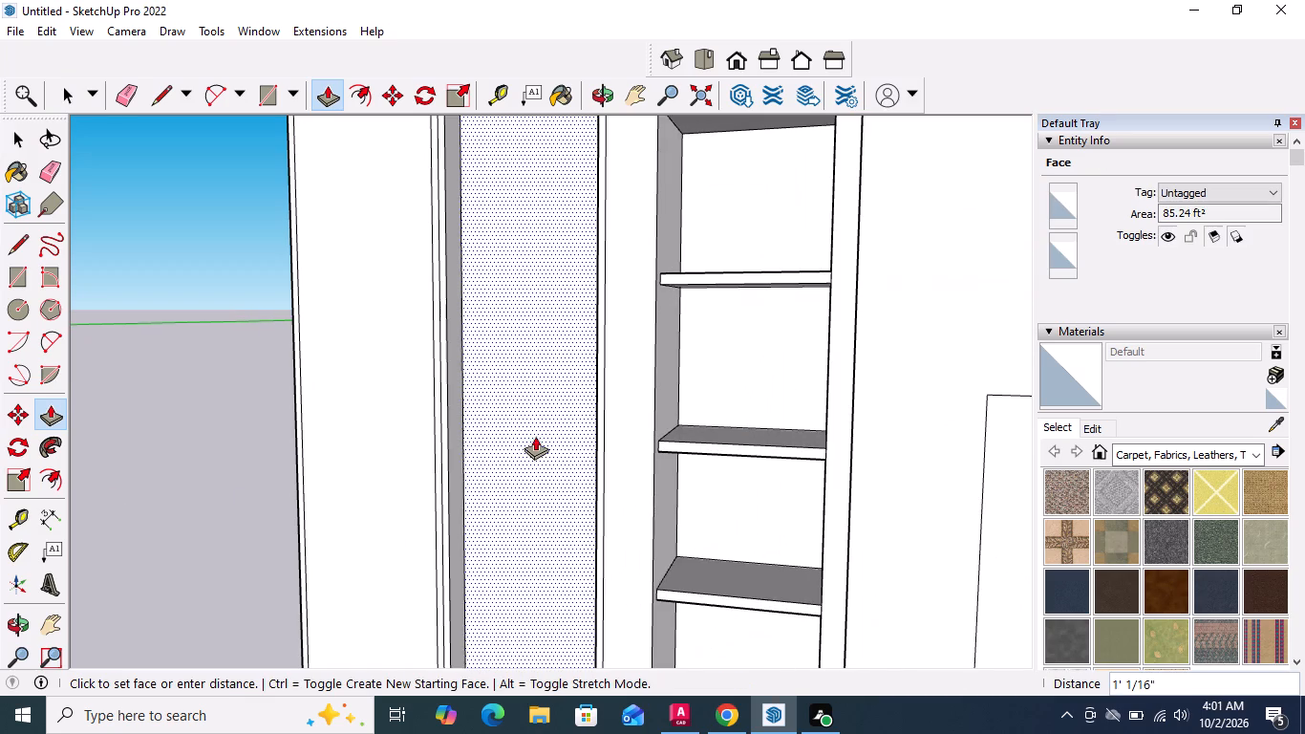
{"action": "scroll", "coordinate": [537, 435], "scroll_direction": "down", "scroll_amount": 1}
{"action": "scroll", "coordinate": [539, 432], "scroll_direction": "up", "scroll_amount": 4}
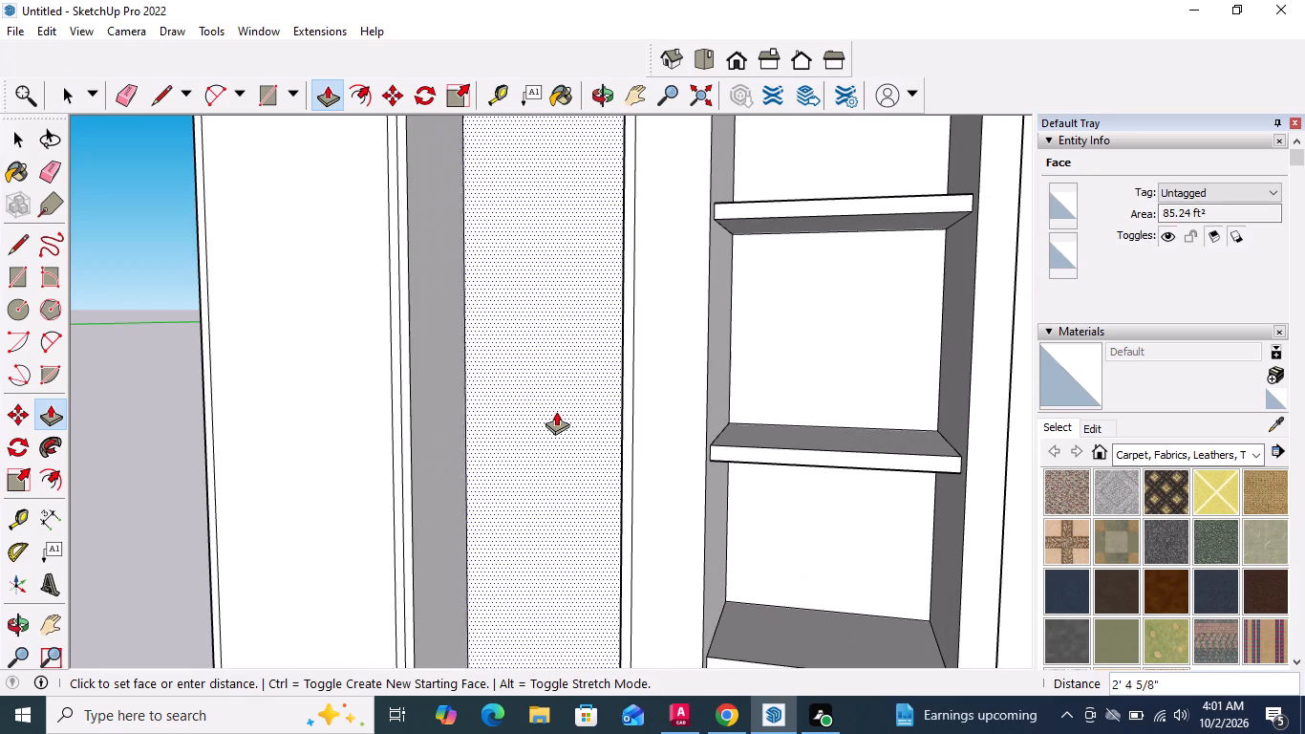
{"action": "left_click", "coordinate": [563, 408]}
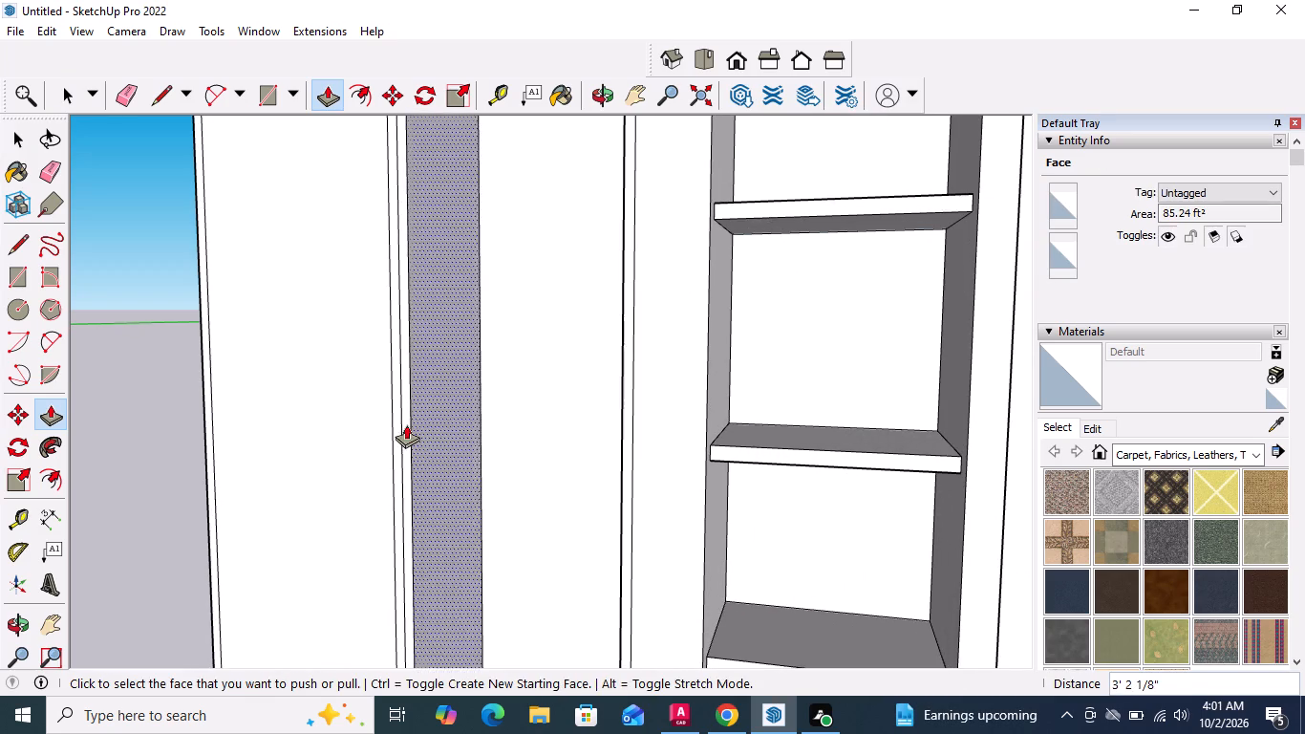
{"action": "double_click", "coordinate": [343, 426]}
{"action": "key", "text": "space"}
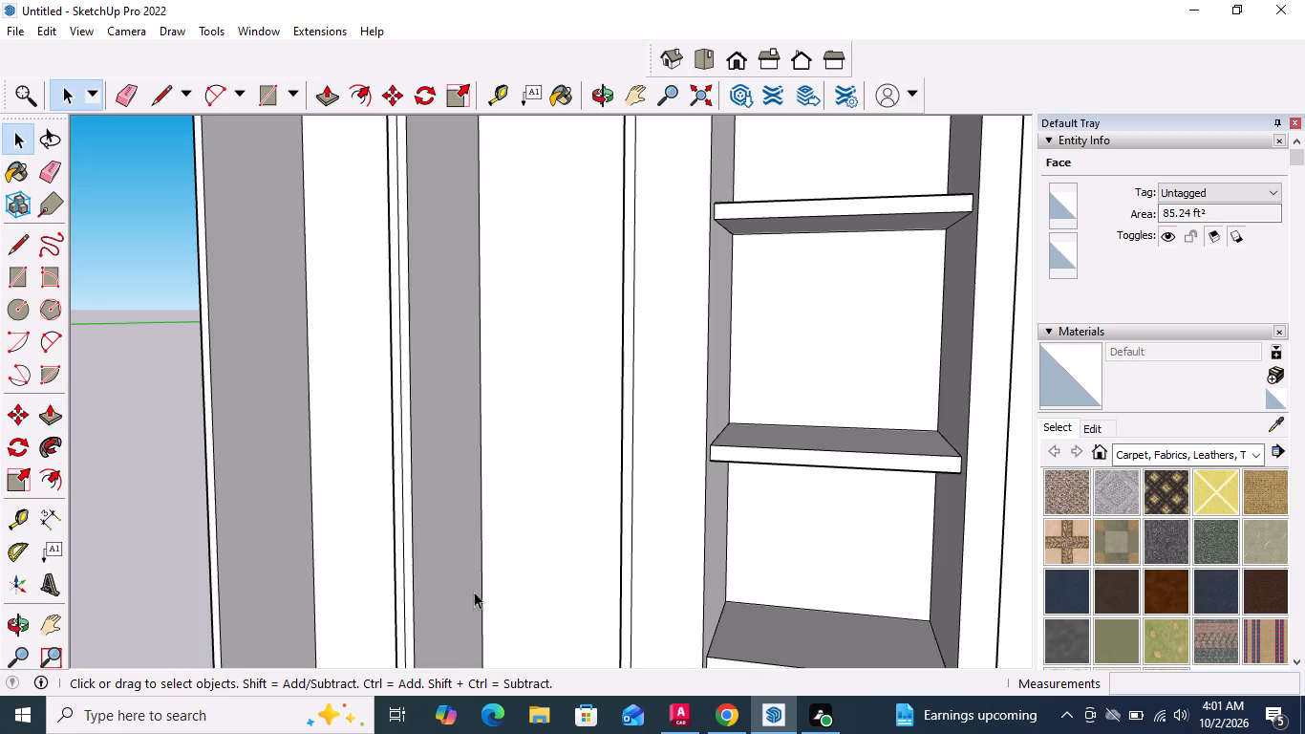
Draw a line about 3' 8 1/16" long across the left compartment's back face, just below its top edge.
{"action": "scroll", "coordinate": [495, 577], "scroll_direction": "down", "scroll_amount": 12}
{"action": "scroll", "coordinate": [507, 477], "scroll_direction": "down", "scroll_amount": 3}
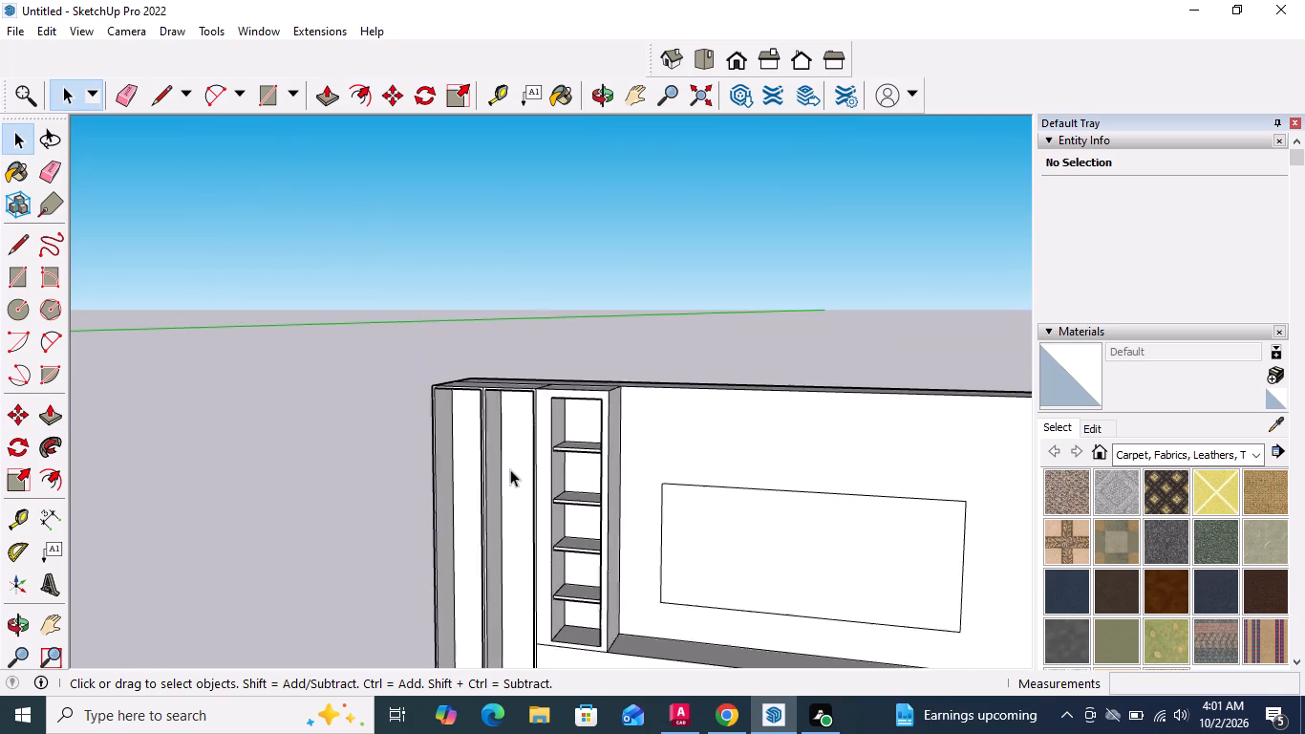
{"action": "scroll", "coordinate": [510, 469], "scroll_direction": "down", "scroll_amount": 4}
{"action": "middle_click_drag", "start_coordinate": [486, 534], "coordinate": [575, 482]}
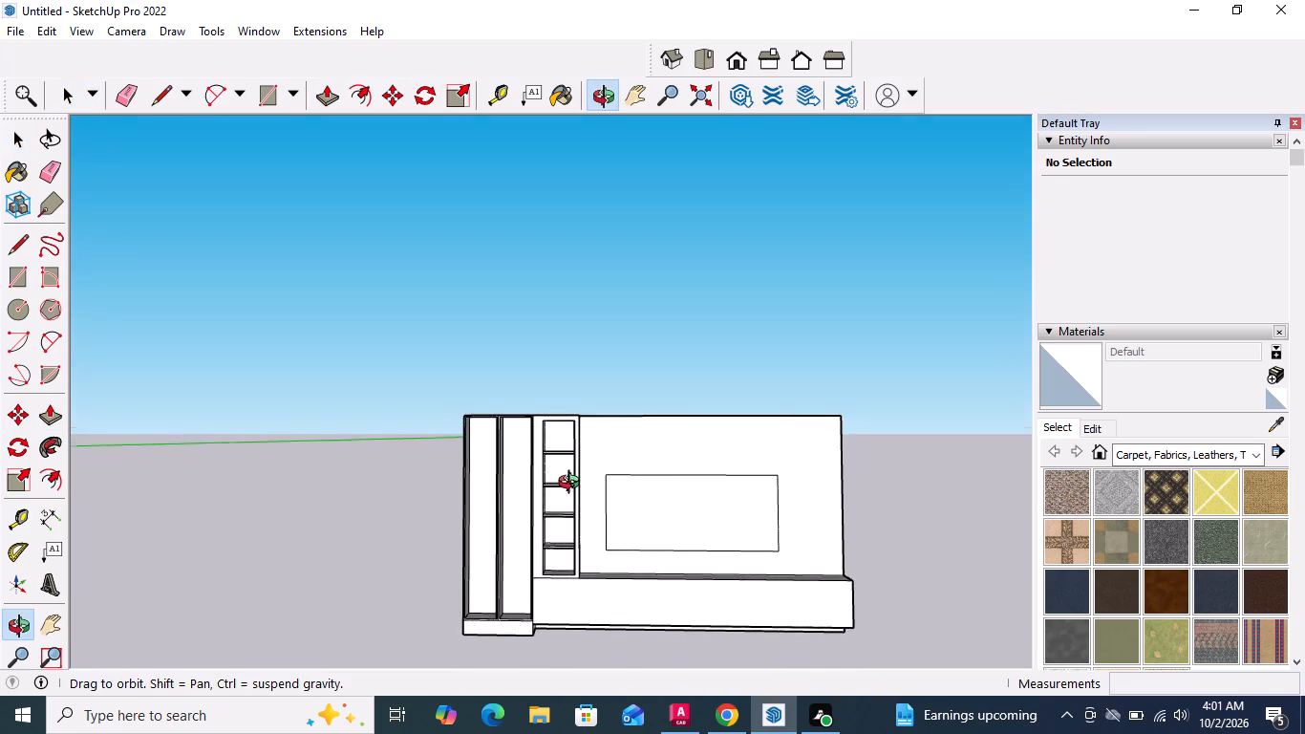
{"action": "scroll", "coordinate": [511, 408], "scroll_direction": "up", "scroll_amount": 9}
{"action": "middle_click_drag", "start_coordinate": [510, 519], "coordinate": [524, 472]}
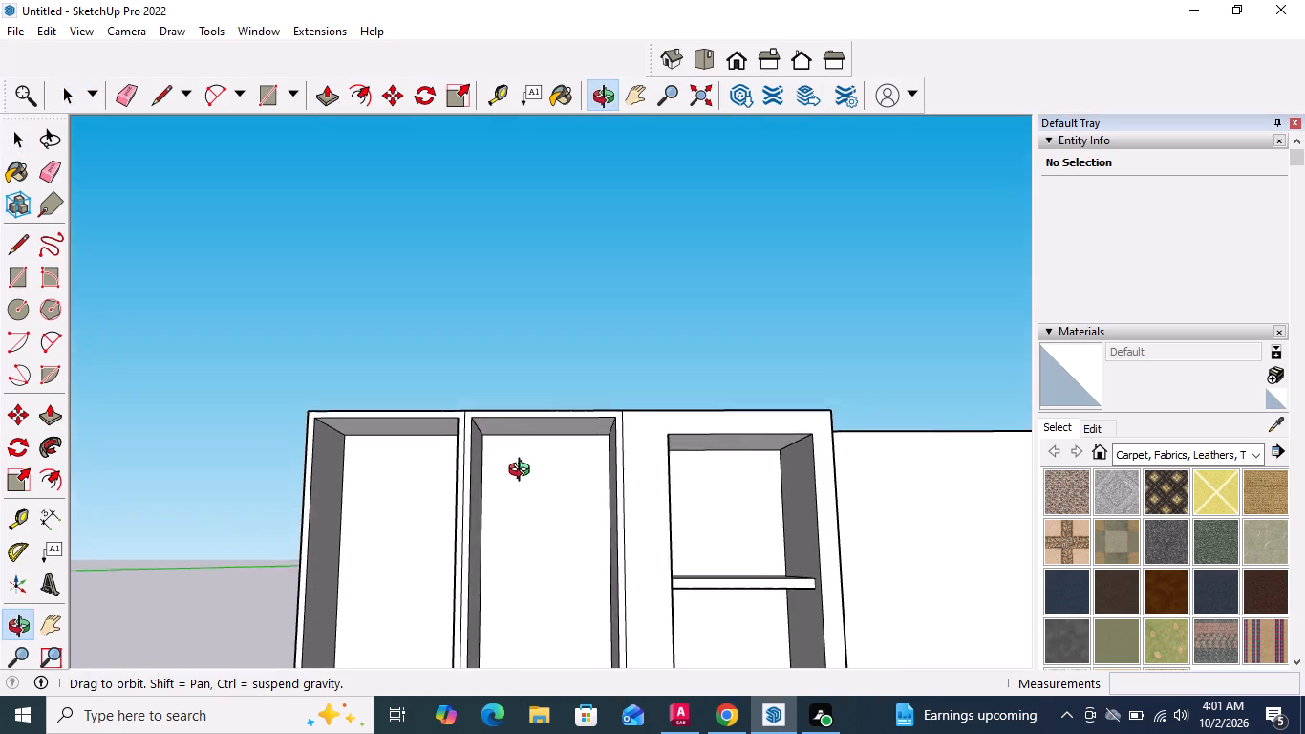
{"action": "middle_click_drag", "start_coordinate": [524, 472], "coordinate": [524, 455]}
{"action": "scroll", "coordinate": [531, 444], "scroll_direction": "up", "scroll_amount": 4}
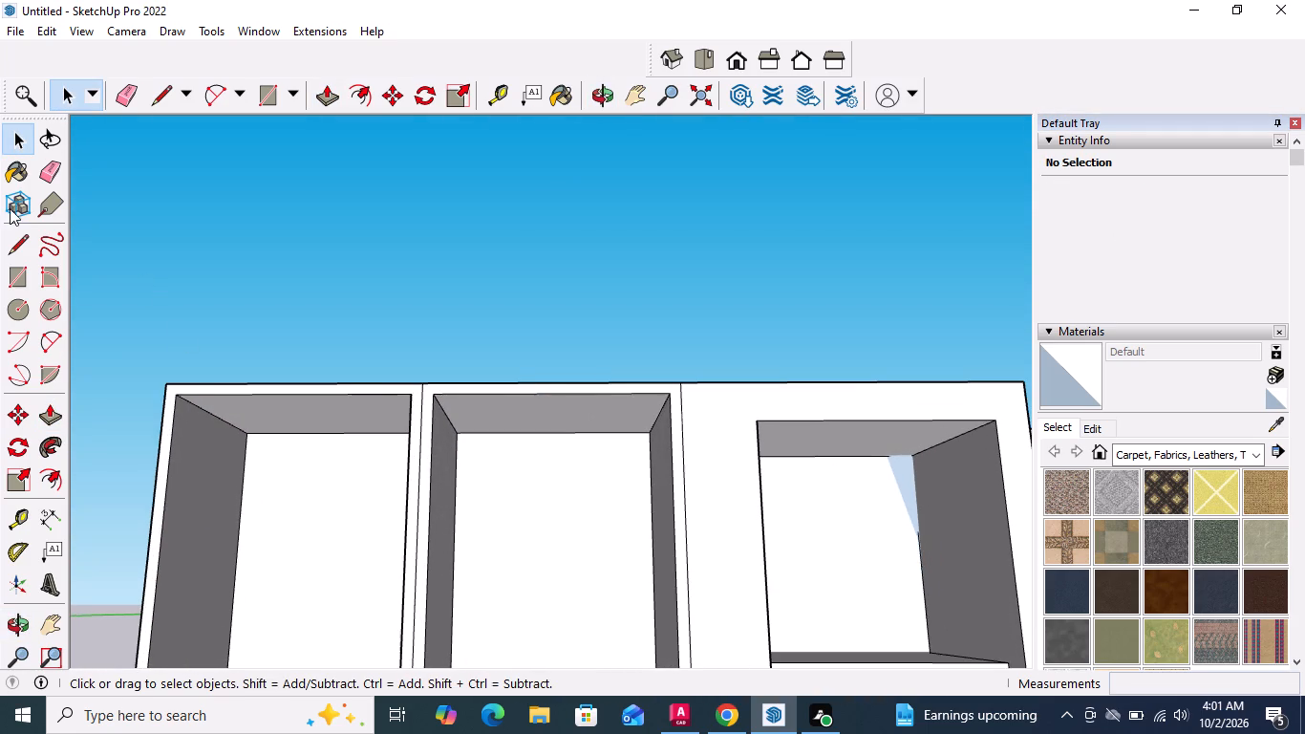
{"action": "left_click", "coordinate": [12, 251]}
{"action": "scroll", "coordinate": [255, 454], "scroll_direction": "up", "scroll_amount": 4}
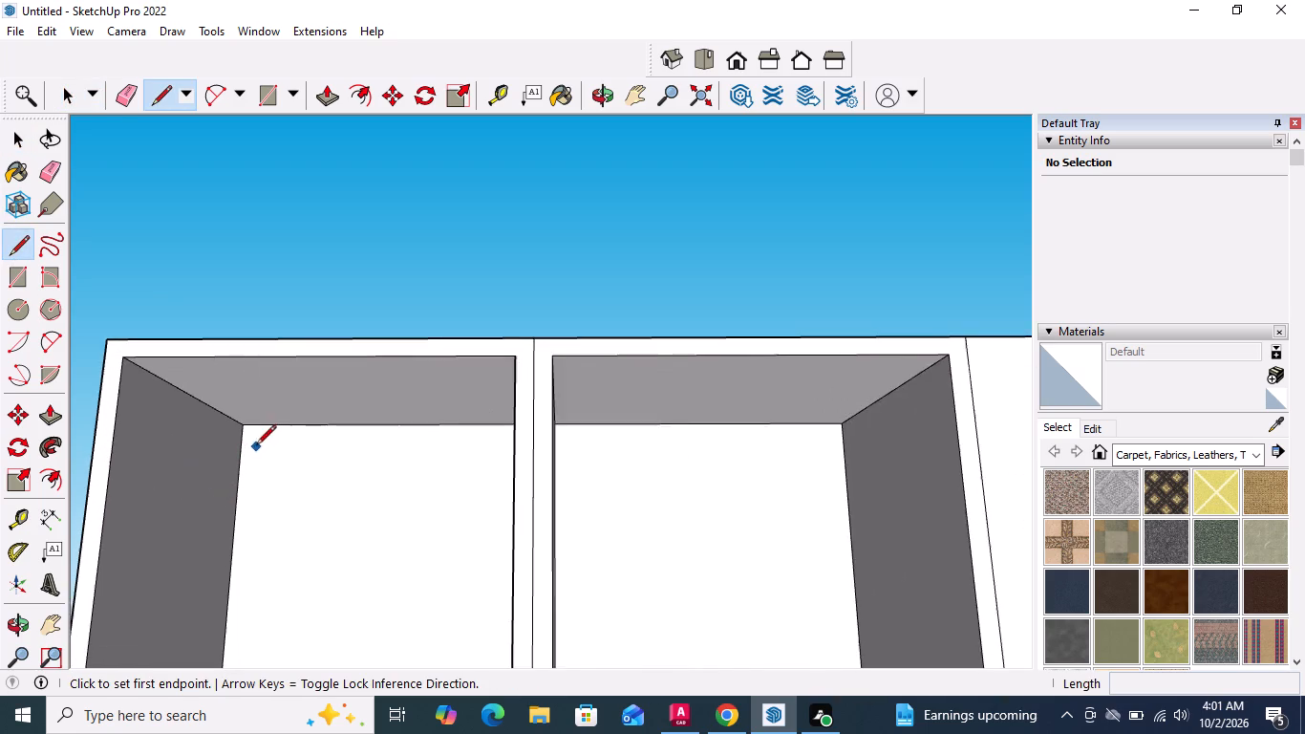
{"action": "scroll", "coordinate": [249, 443], "scroll_direction": "up", "scroll_amount": 2}
{"action": "middle_click_drag", "start_coordinate": [270, 470], "coordinate": [302, 478]}
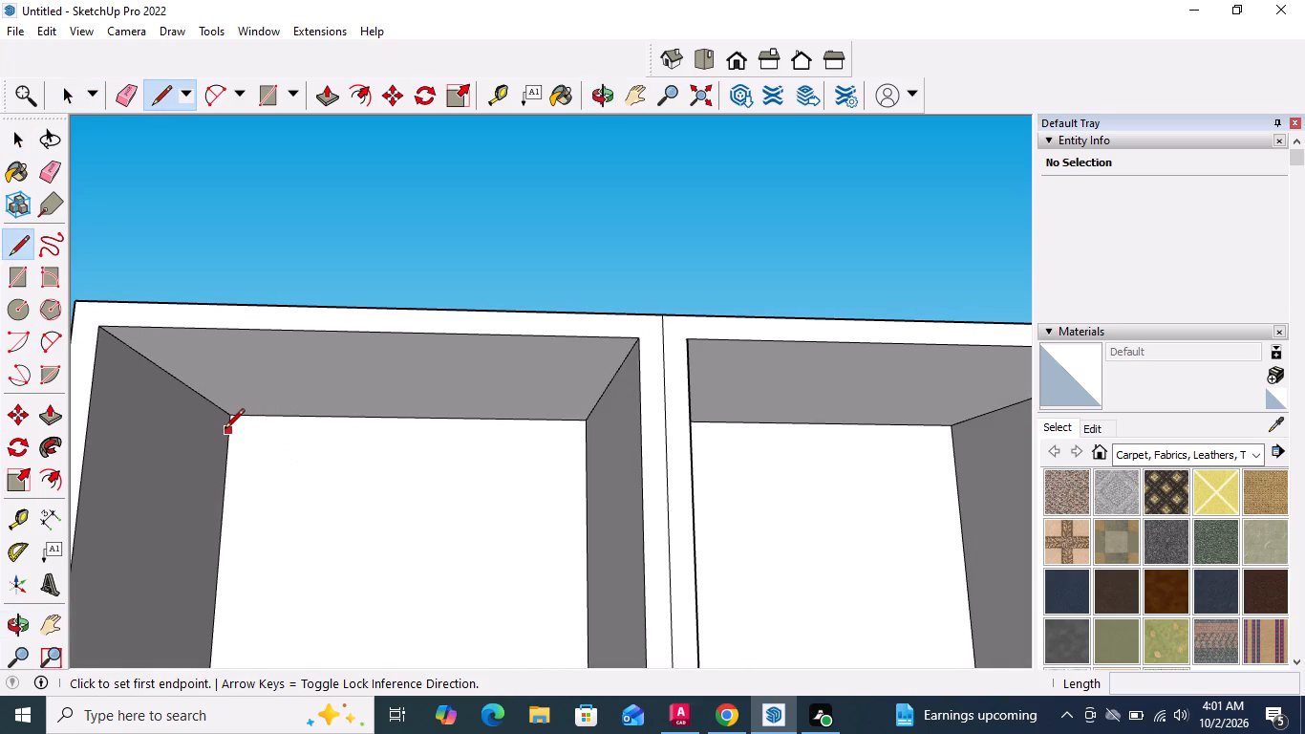
{"action": "left_click_drag", "start_coordinate": [227, 430], "coordinate": [239, 429]}
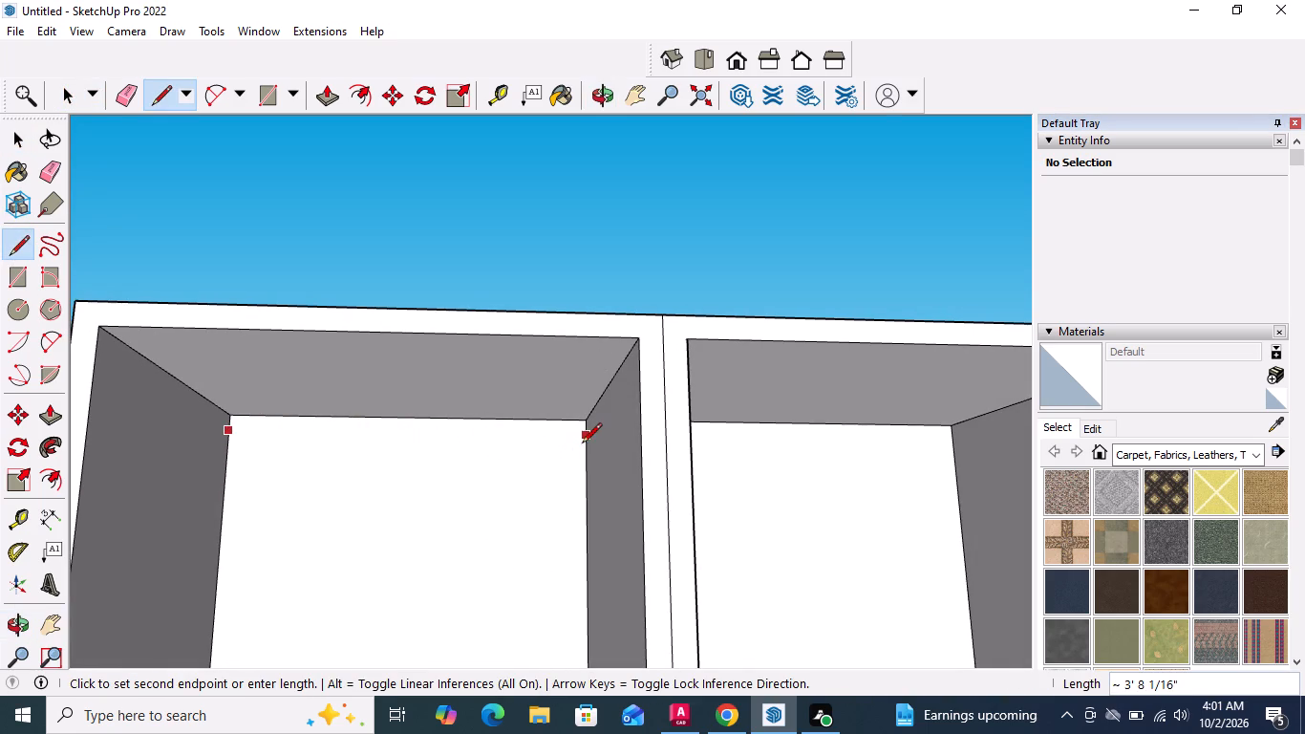
{"action": "left_click", "coordinate": [584, 438]}
Draw a matching line about 3' 8 1/16" long just below the top edge of the adjacent compartment's back face.
{"action": "middle_click_drag", "start_coordinate": [805, 517], "coordinate": [695, 519]}
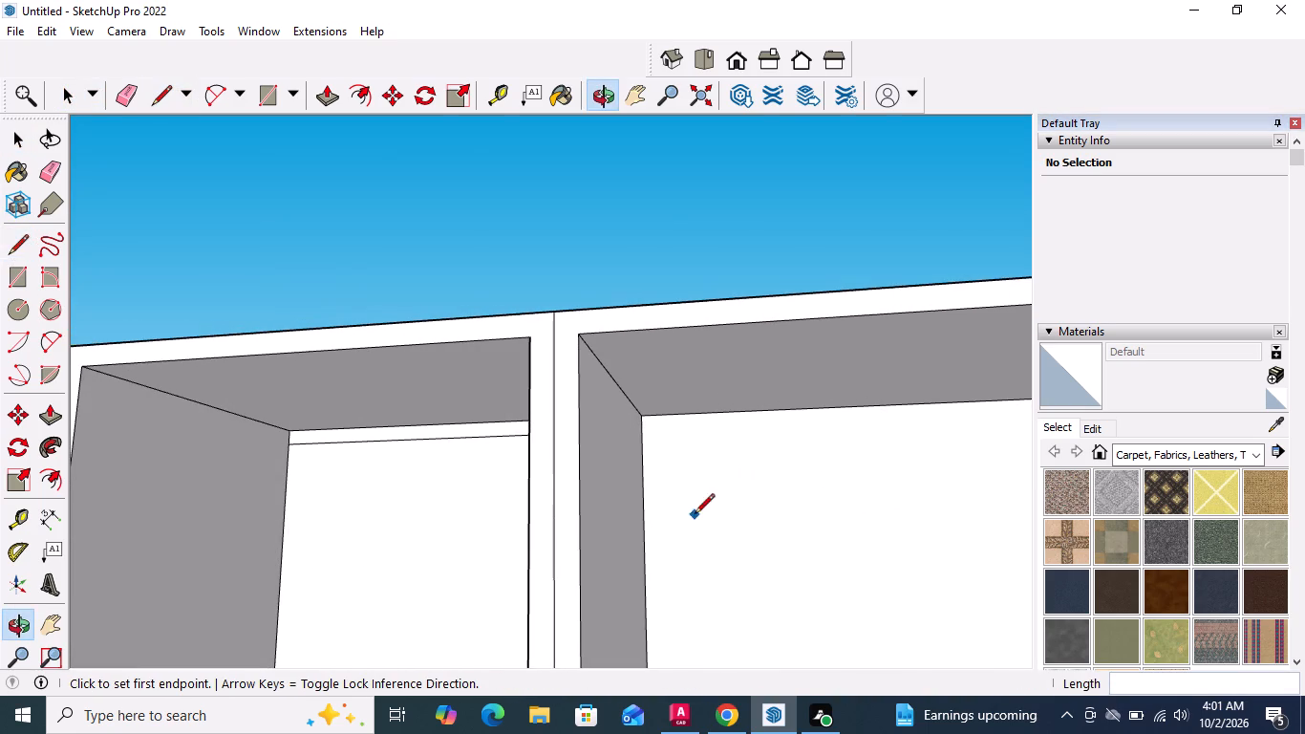
{"action": "left_click_drag", "start_coordinate": [644, 431], "coordinate": [675, 445]}
{"action": "scroll", "coordinate": [774, 474], "scroll_direction": "down", "scroll_amount": 4}
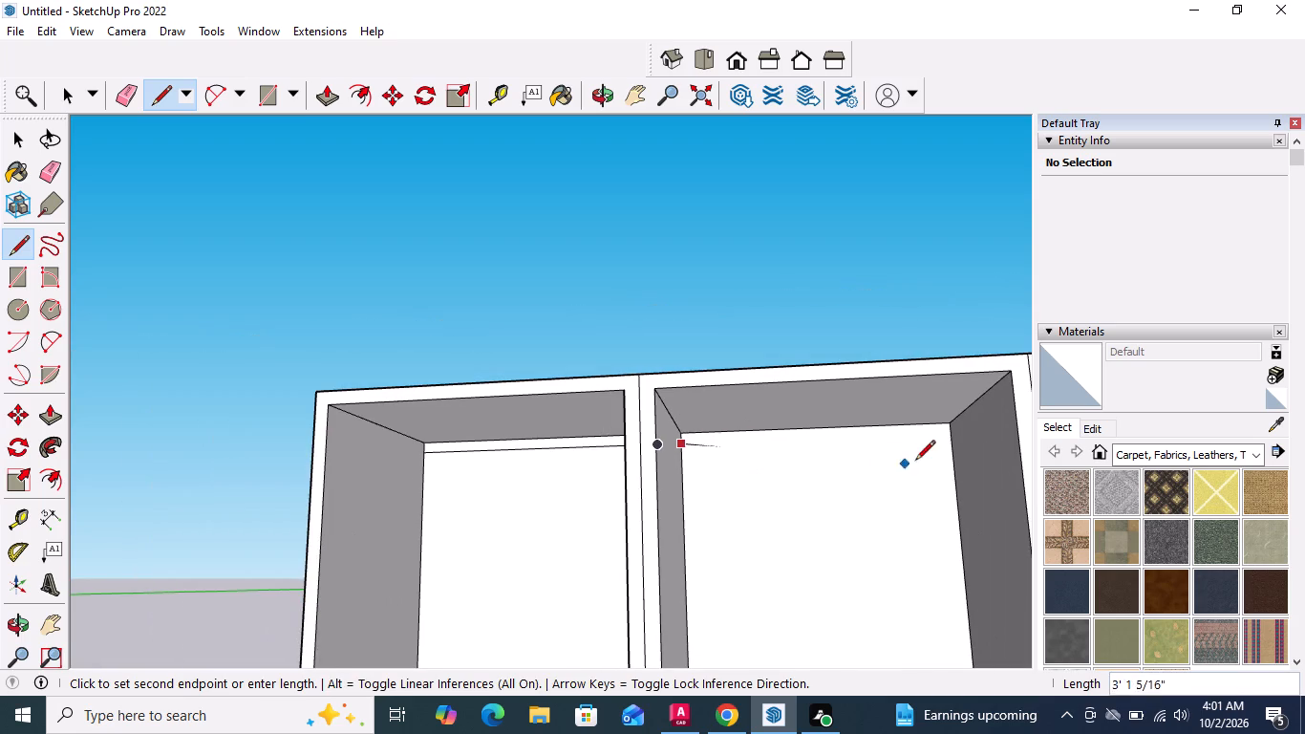
{"action": "left_click", "coordinate": [948, 440]}
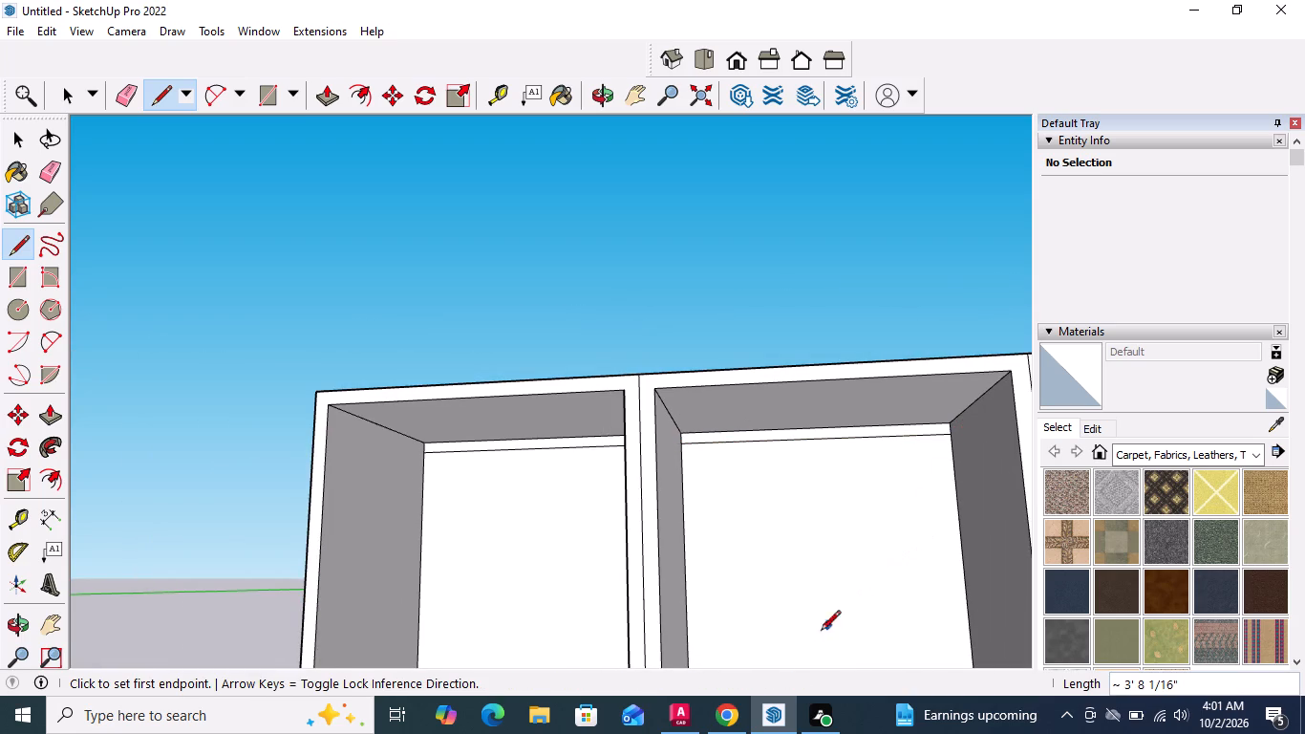
{"action": "key", "text": "space"}
Copy the four edges bounding the top strips of both left-column compartments about 18' 5 13/16" down their back faces.
{"action": "left_click", "coordinate": [787, 429]}
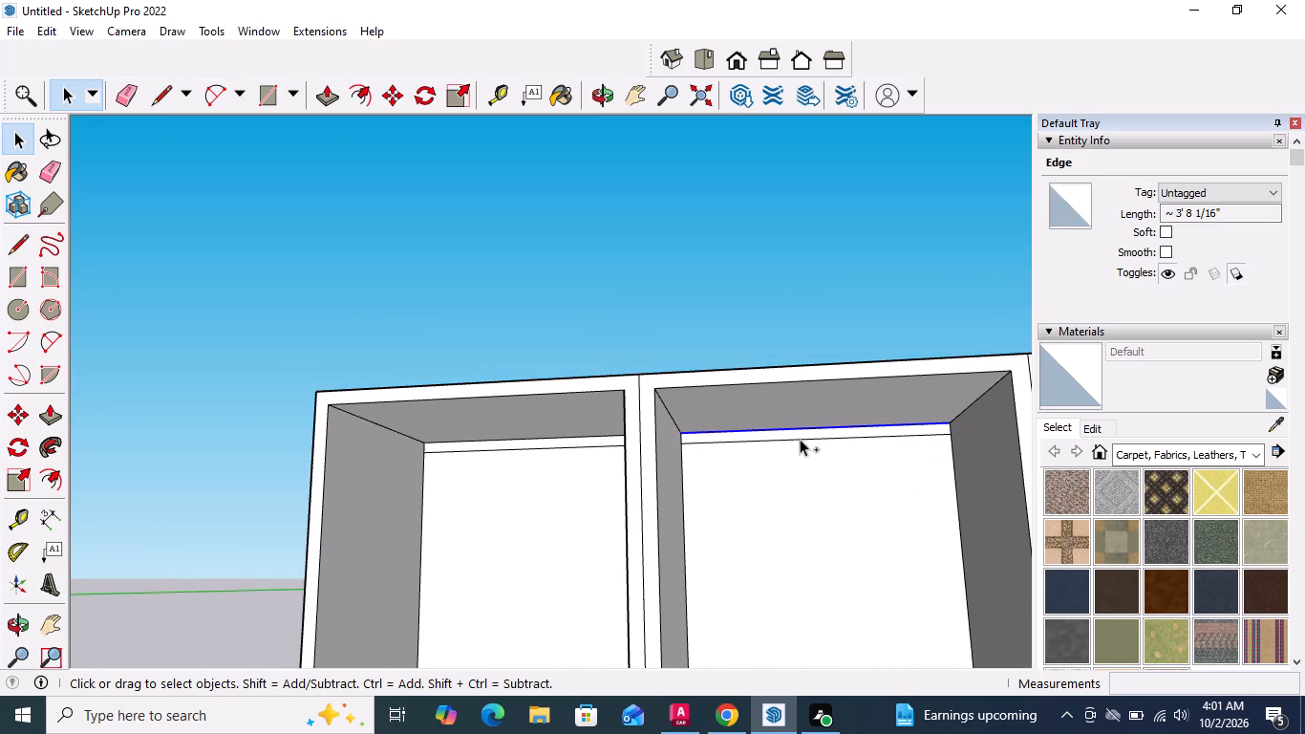
{"action": "left_click", "coordinate": [800, 439], "text": "ctrl"}
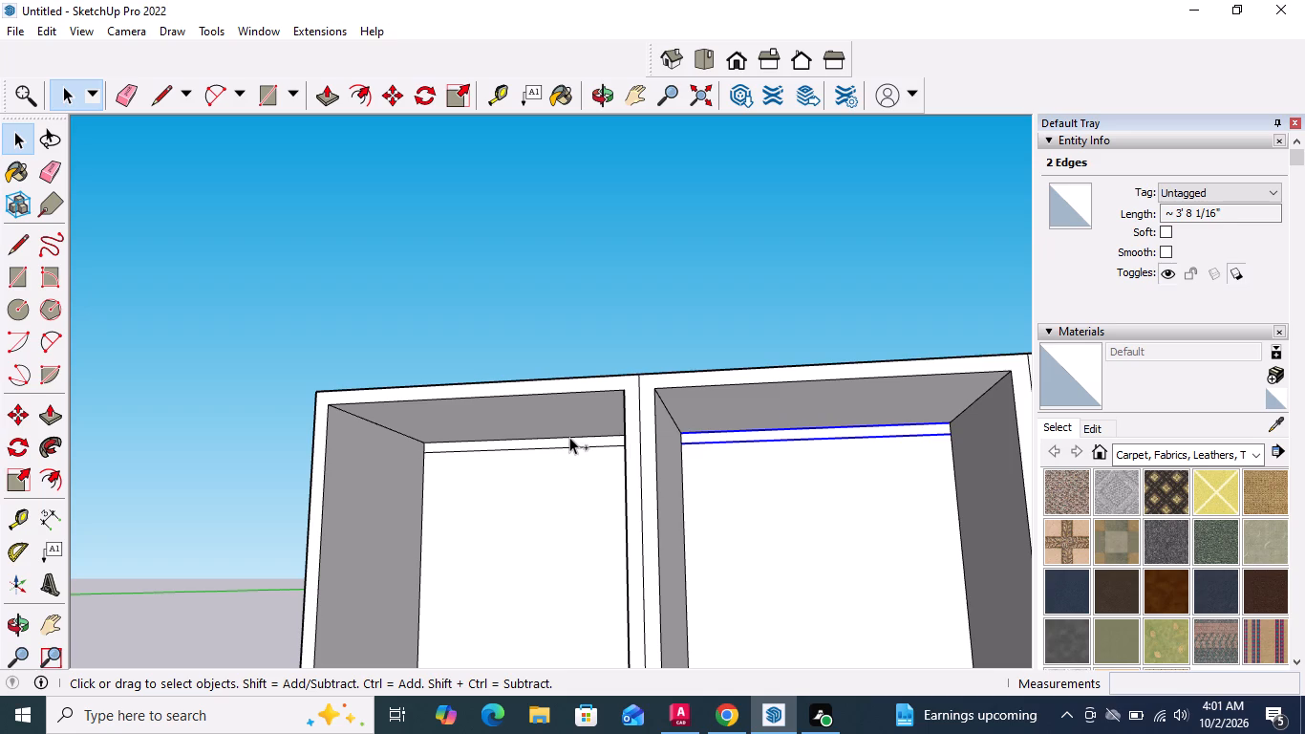
{"action": "left_click", "coordinate": [569, 437], "text": "ctrl"}
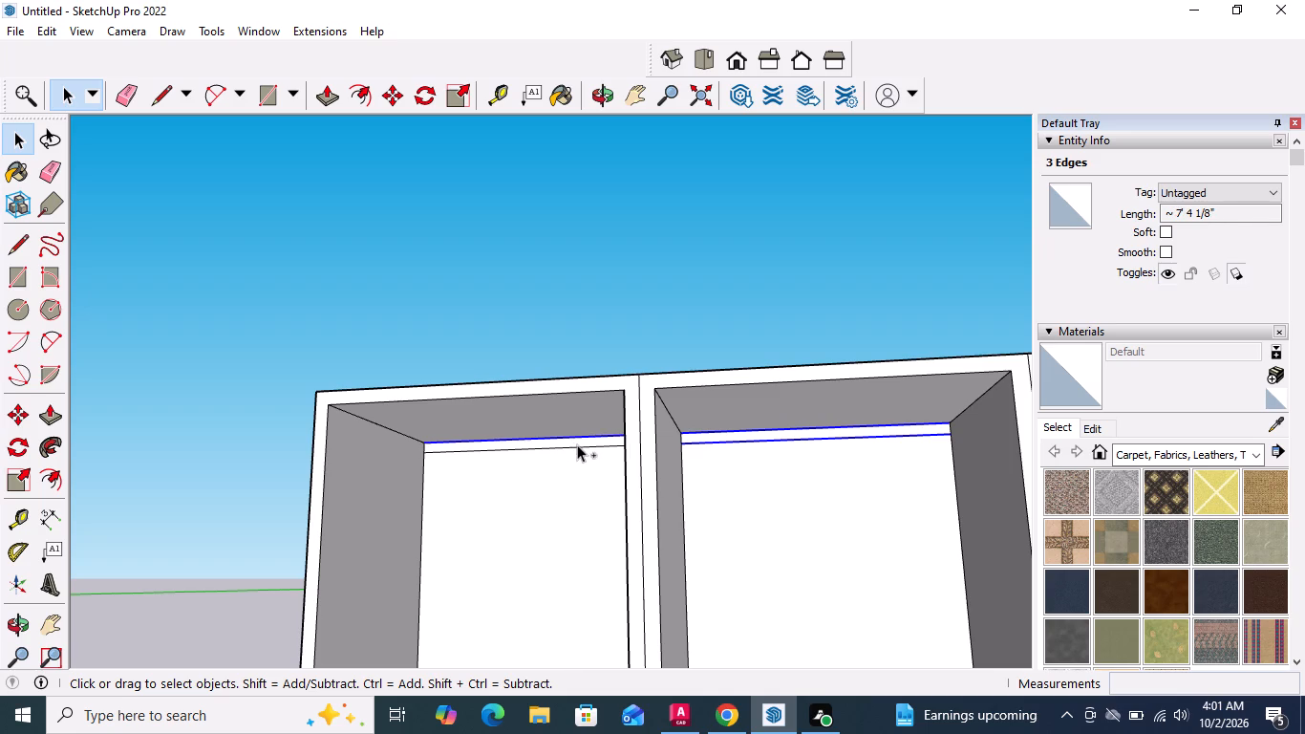
{"action": "left_click", "coordinate": [577, 446], "text": "ctrl"}
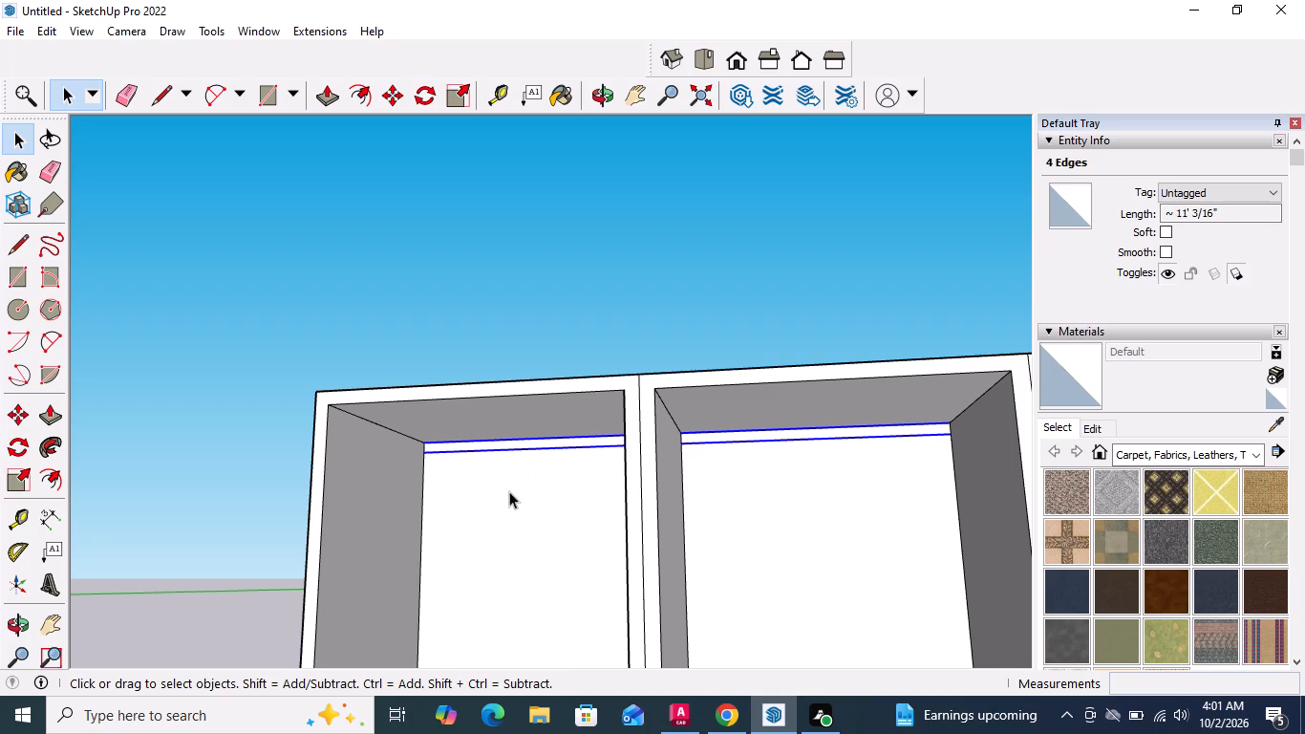
{"action": "key", "text": "m"}
{"action": "scroll", "coordinate": [489, 399], "scroll_direction": "down", "scroll_amount": 7}
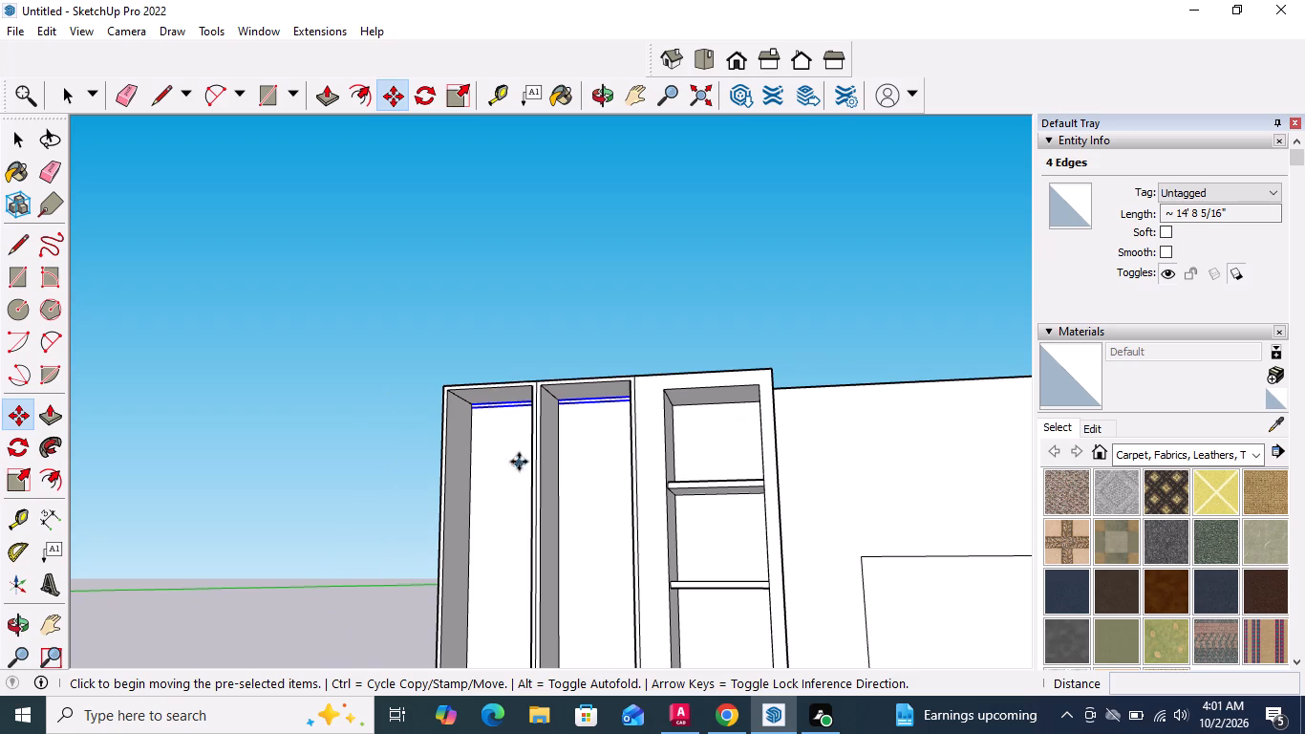
{"action": "scroll", "coordinate": [608, 419], "scroll_direction": "up", "scroll_amount": 10}
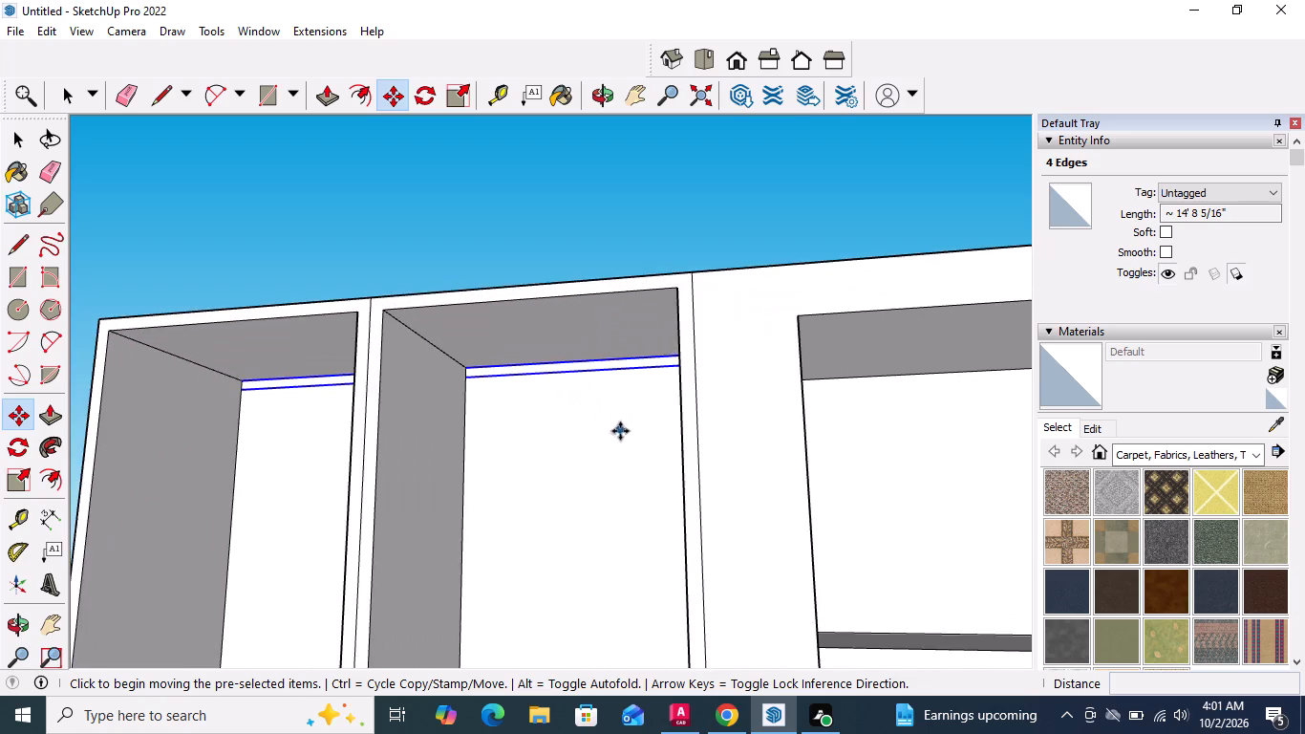
{"action": "middle_click_drag", "start_coordinate": [620, 432], "coordinate": [665, 435]}
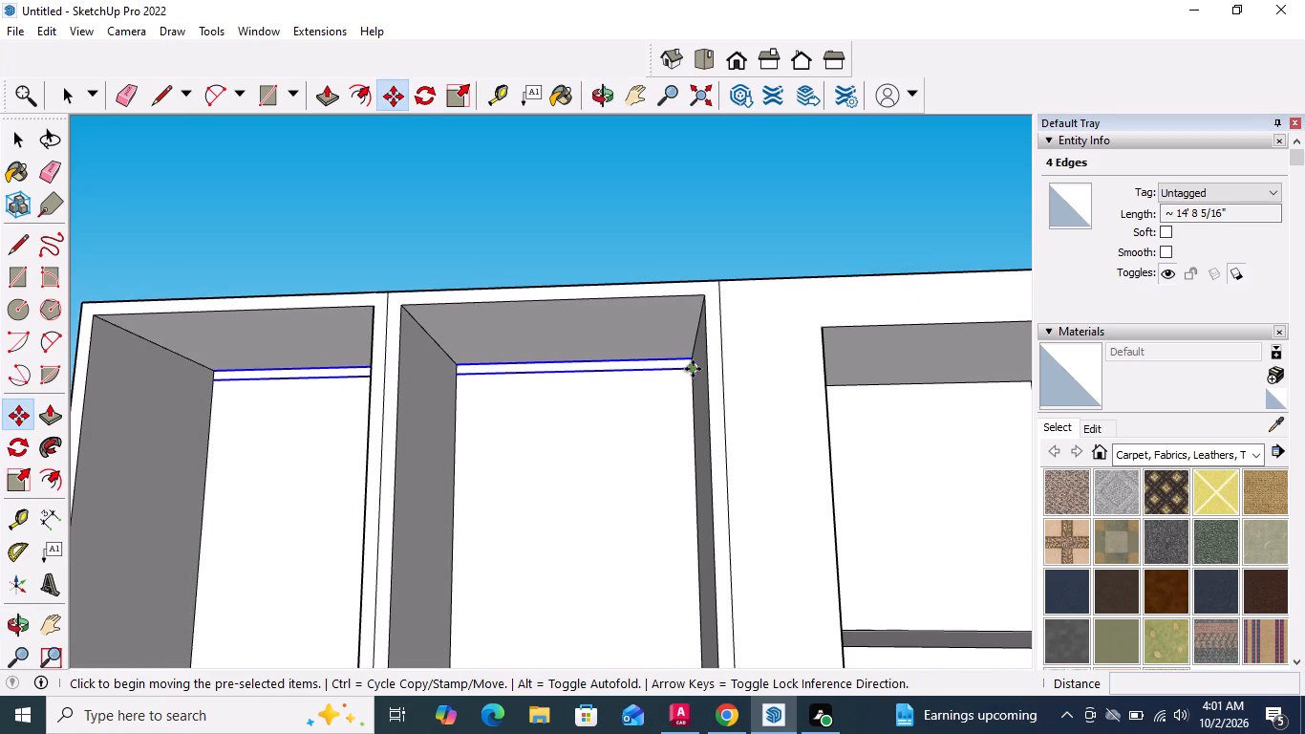
{"action": "left_click", "coordinate": [693, 369]}
{"action": "scroll", "coordinate": [692, 359], "scroll_direction": "down", "scroll_amount": 8}
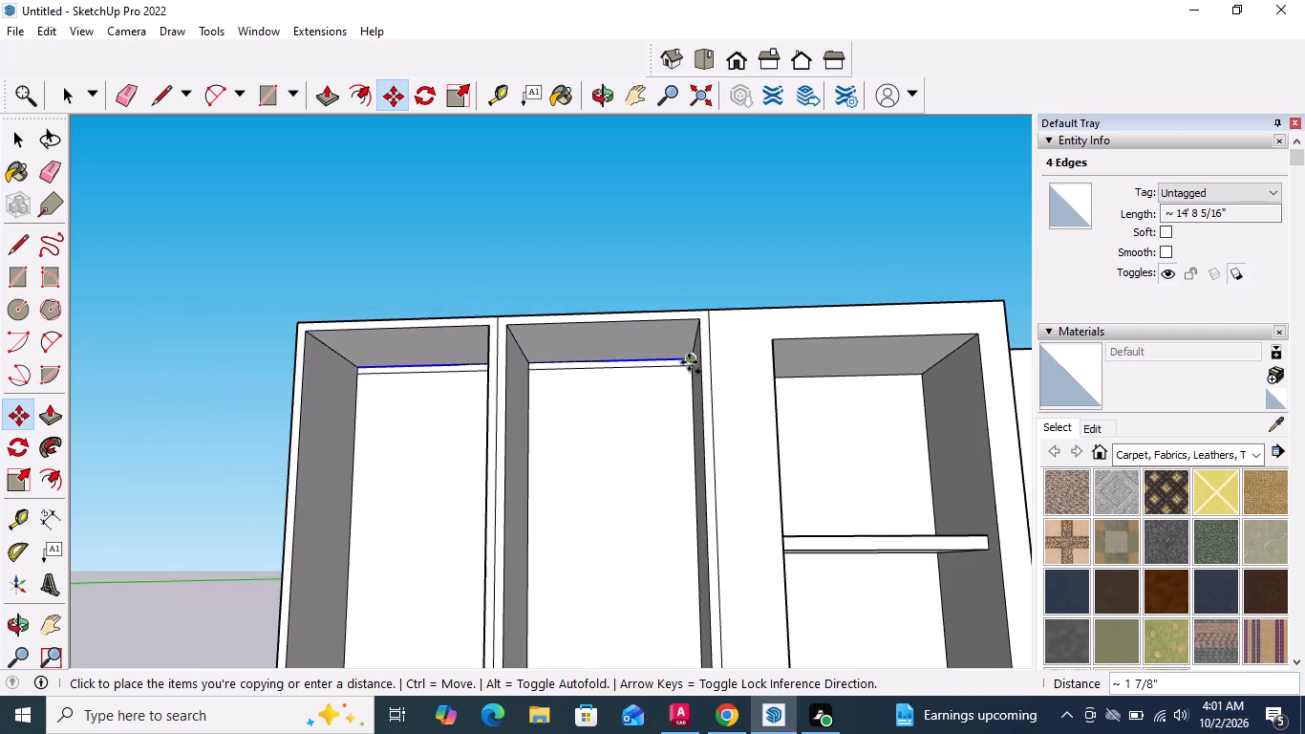
{"action": "scroll", "coordinate": [689, 362], "scroll_direction": "down", "scroll_amount": 10}
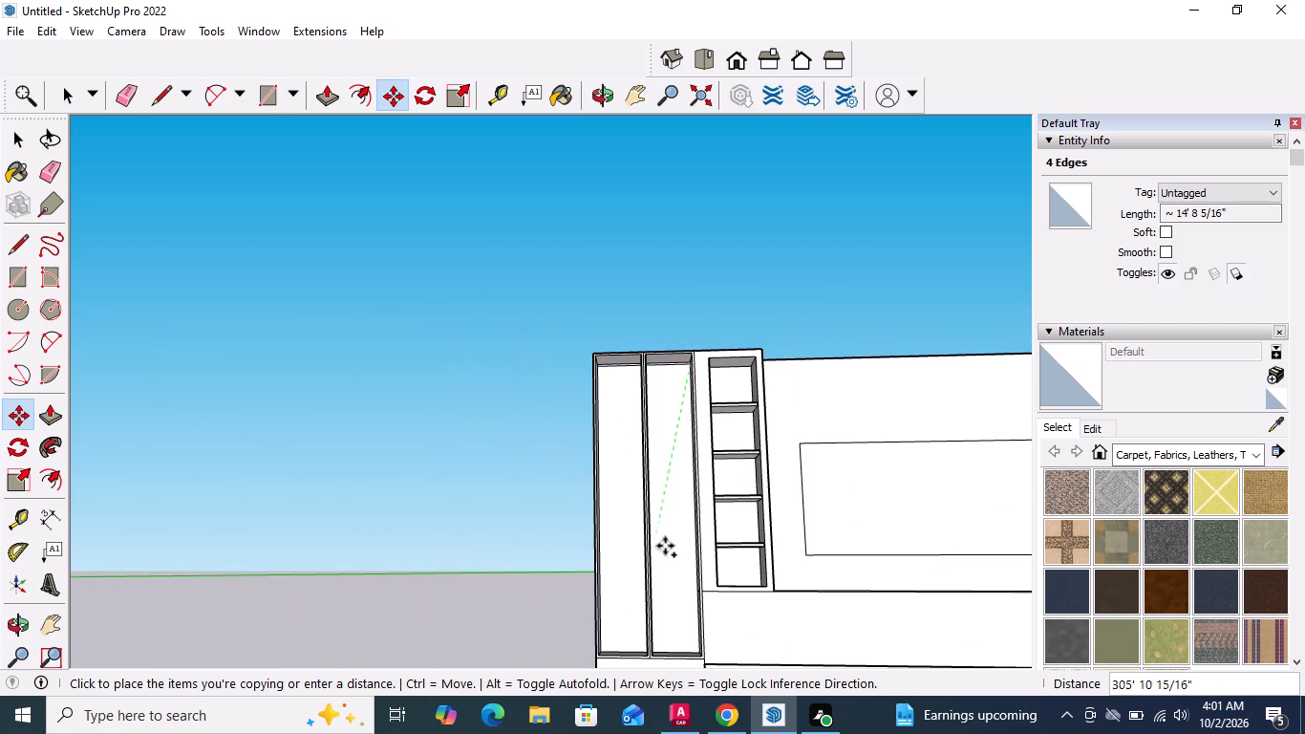
{"action": "scroll", "coordinate": [680, 617], "scroll_direction": "up", "scroll_amount": 9}
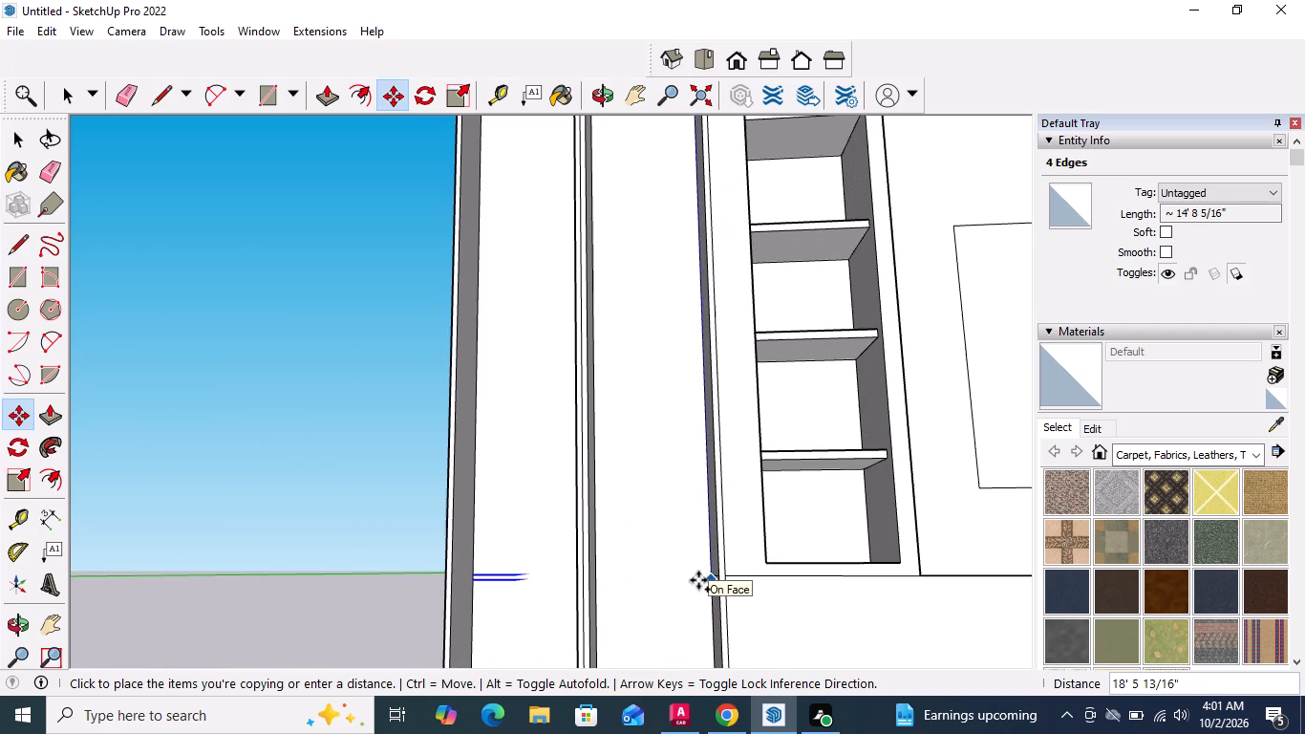
{"action": "left_click", "coordinate": [698, 580]}
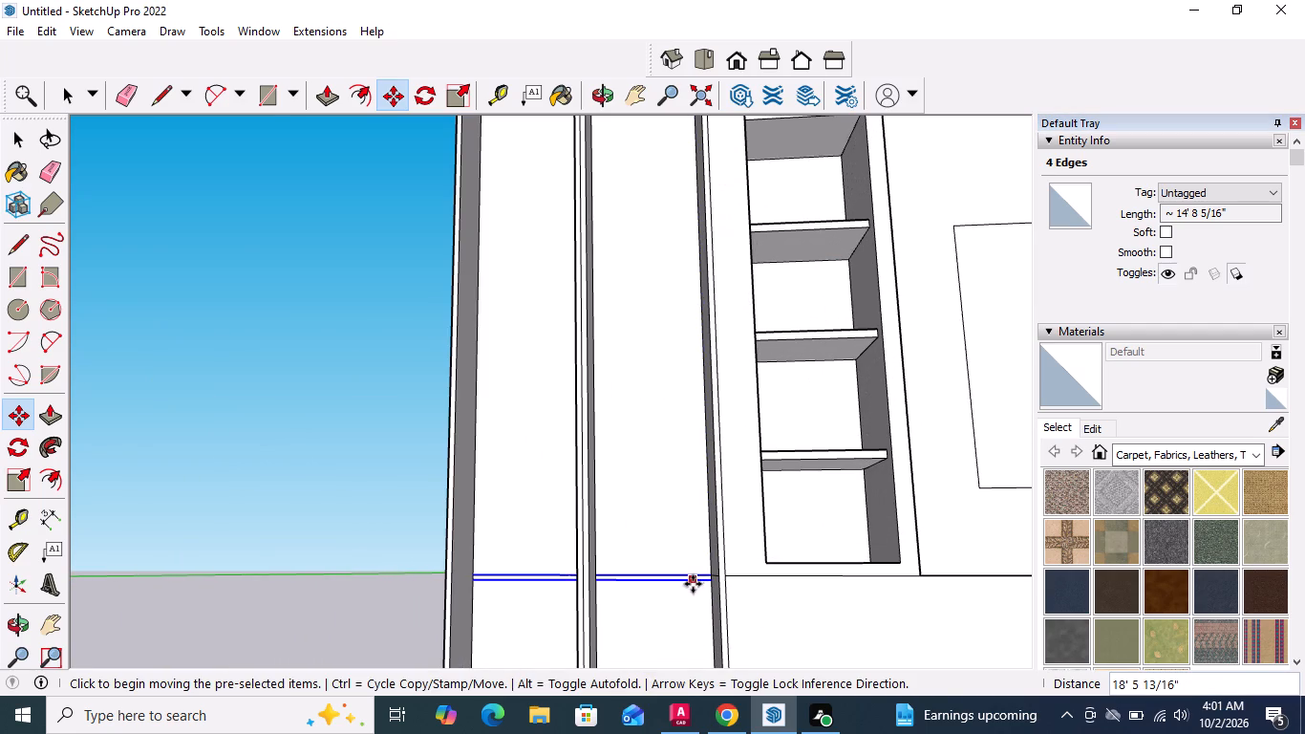
Divide the copied distance by 5 to space the shelf strips evenly down both compartments.
{"action": "key", "text": "shift+slash"}
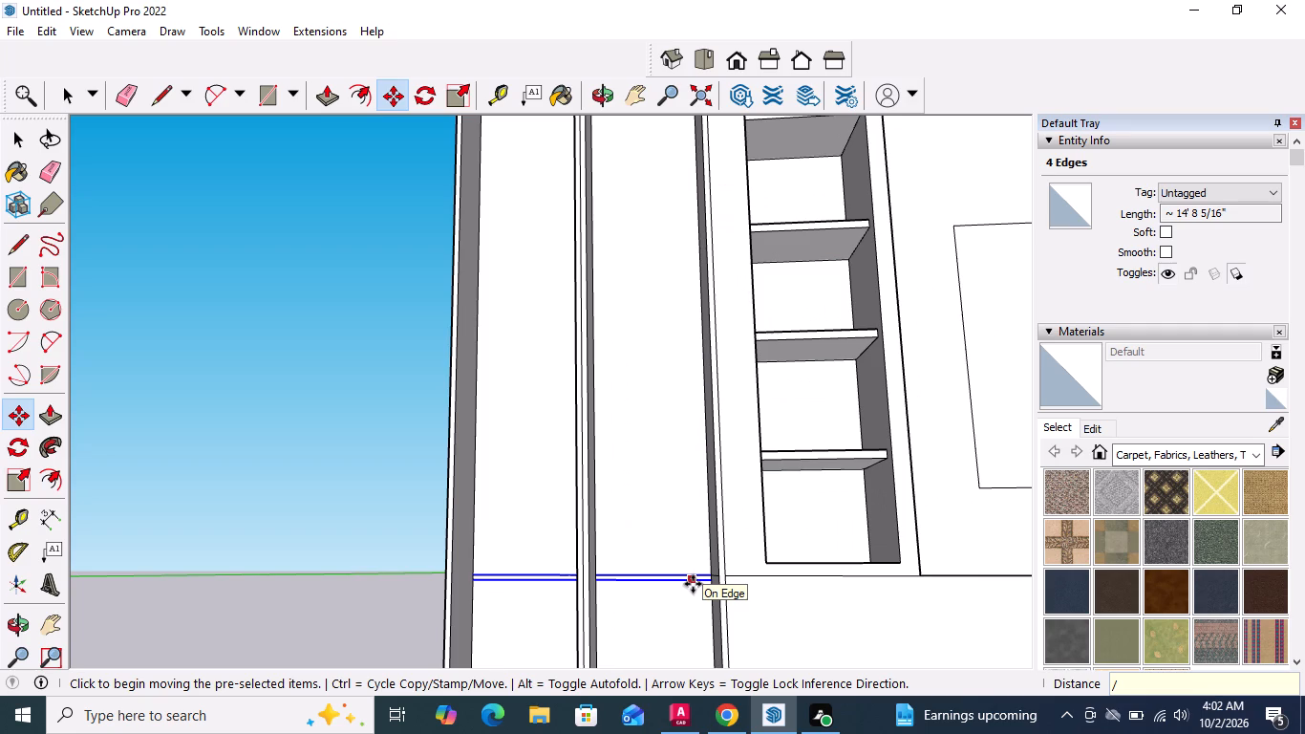
{"action": "key", "text": "5"}
{"action": "key", "text": "Return"}
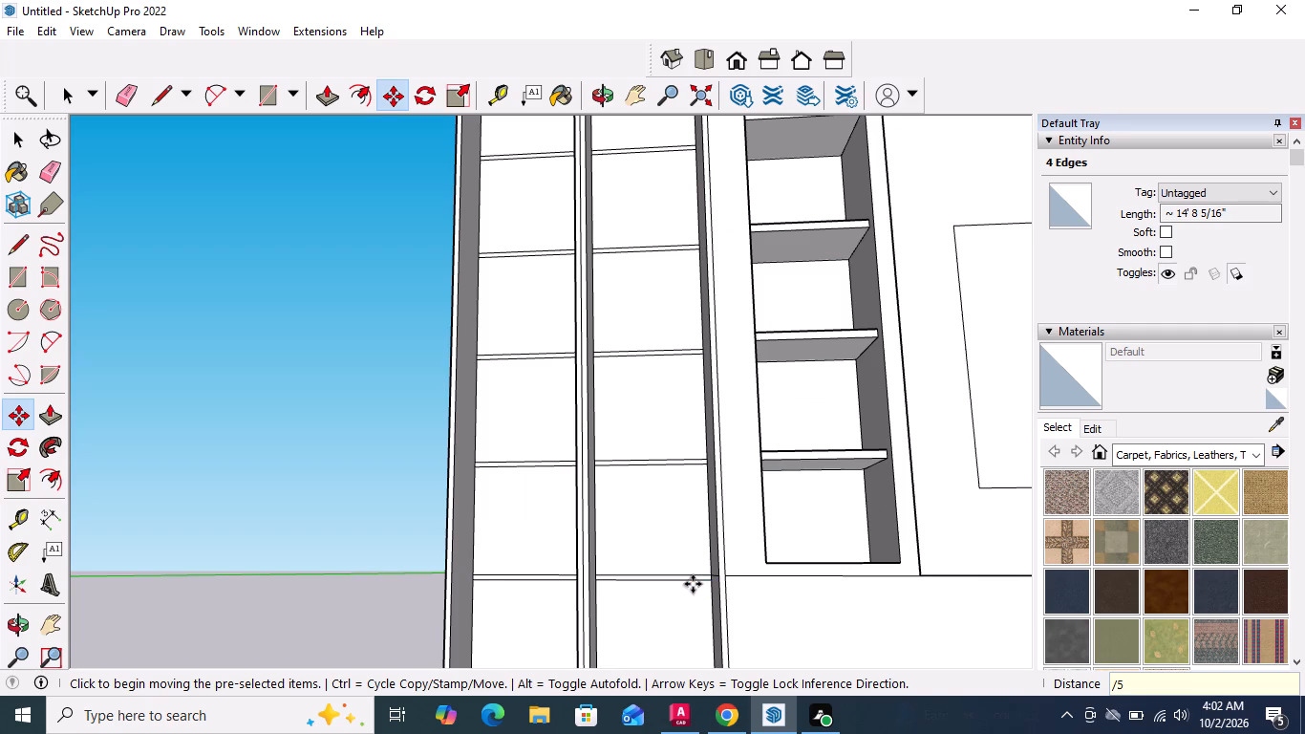
{"action": "key", "text": "space"}
Examine the shelf strip layout in both left-column compartments against the whole wall unit.
{"action": "scroll", "coordinate": [664, 638], "scroll_direction": "down", "scroll_amount": 5}
{"action": "scroll", "coordinate": [565, 472], "scroll_direction": "down", "scroll_amount": 7}
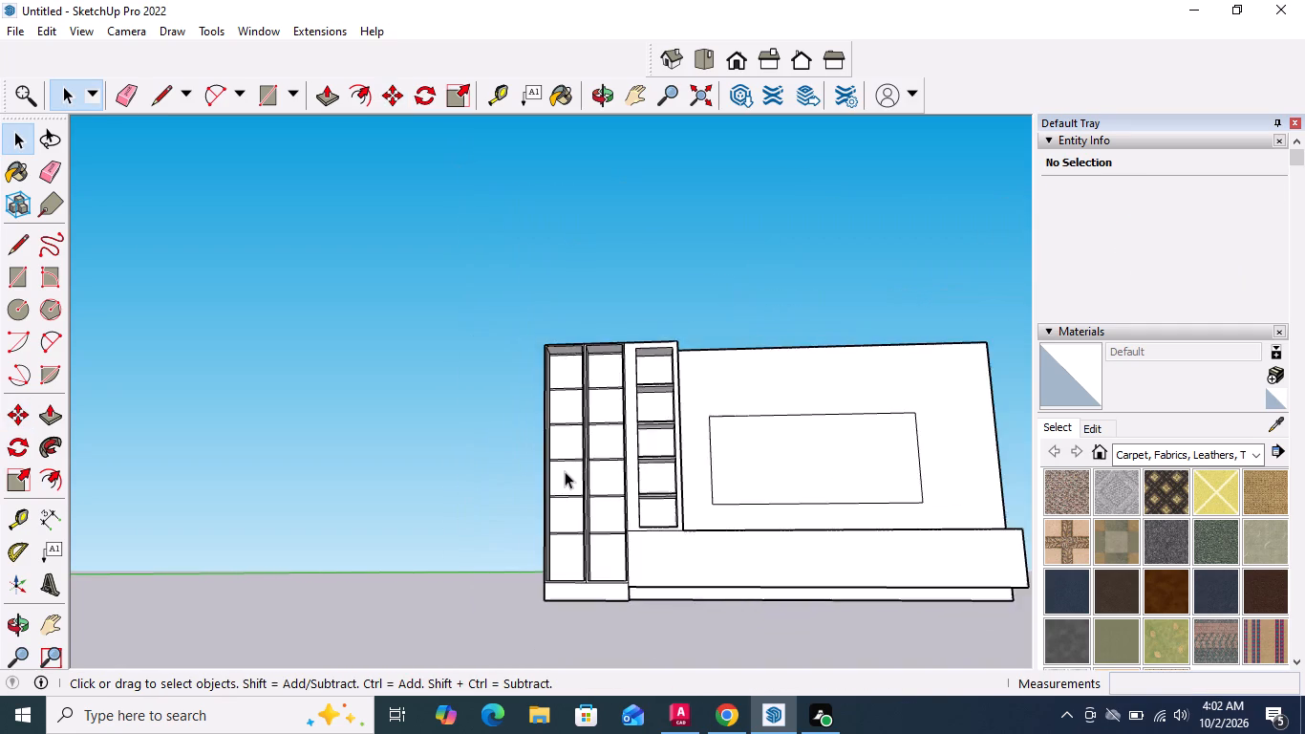
{"action": "scroll", "coordinate": [565, 471], "scroll_direction": "down", "scroll_amount": 5}
{"action": "middle_click_drag", "start_coordinate": [719, 502], "coordinate": [567, 568]}
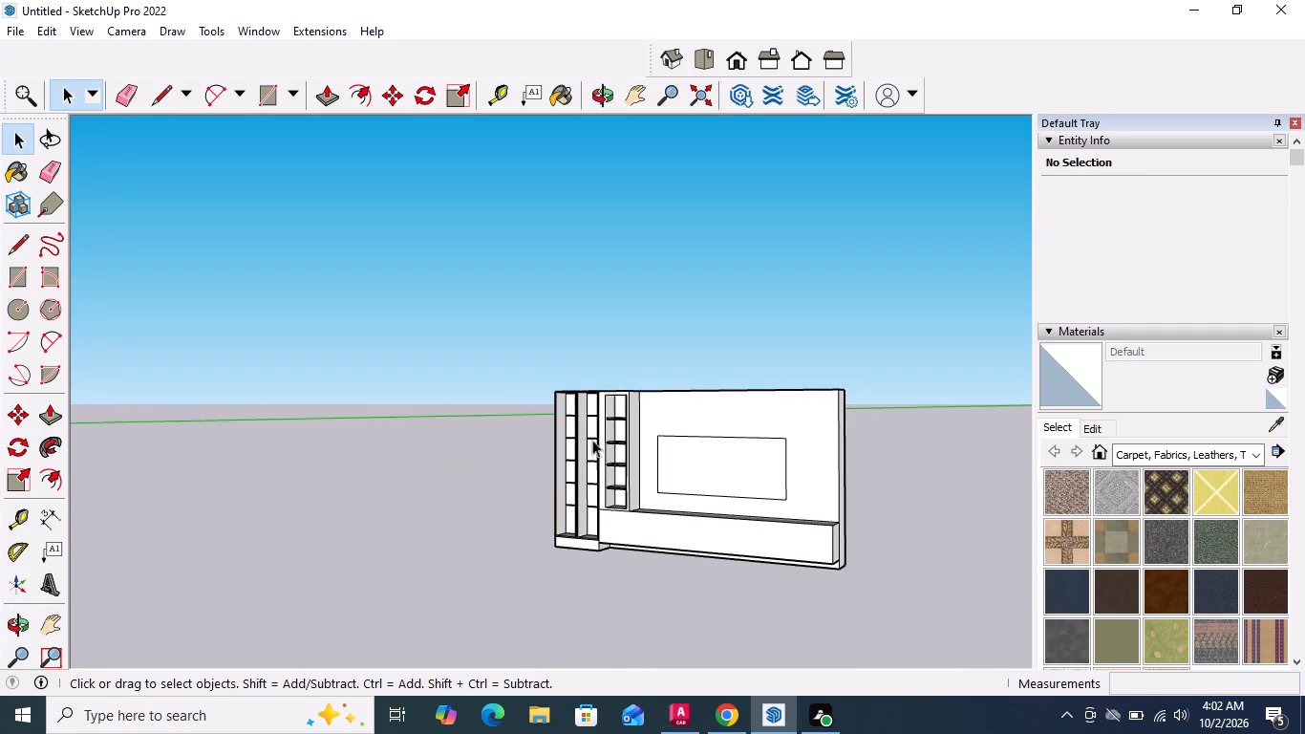
{"action": "scroll", "coordinate": [569, 423], "scroll_direction": "up", "scroll_amount": 4}
{"action": "scroll", "coordinate": [628, 503], "scroll_direction": "down", "scroll_amount": 4}
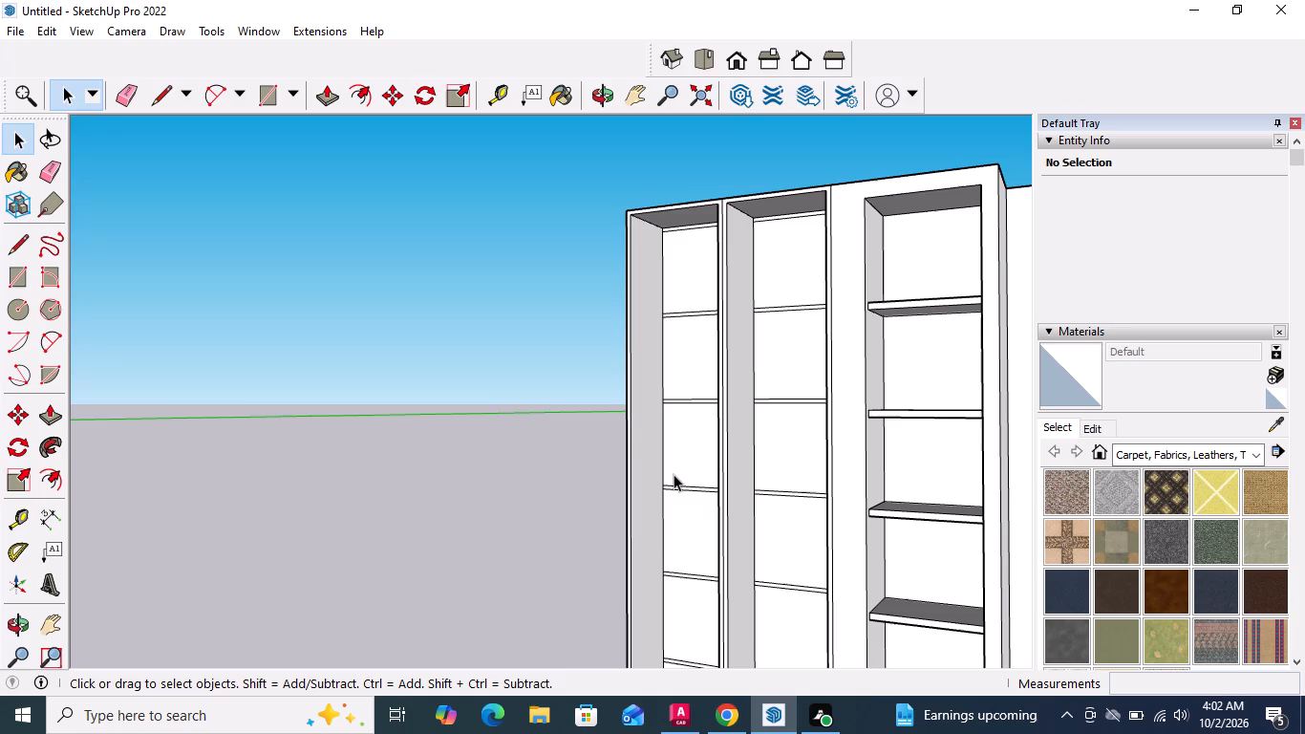
{"action": "scroll", "coordinate": [706, 470], "scroll_direction": "down", "scroll_amount": 4}
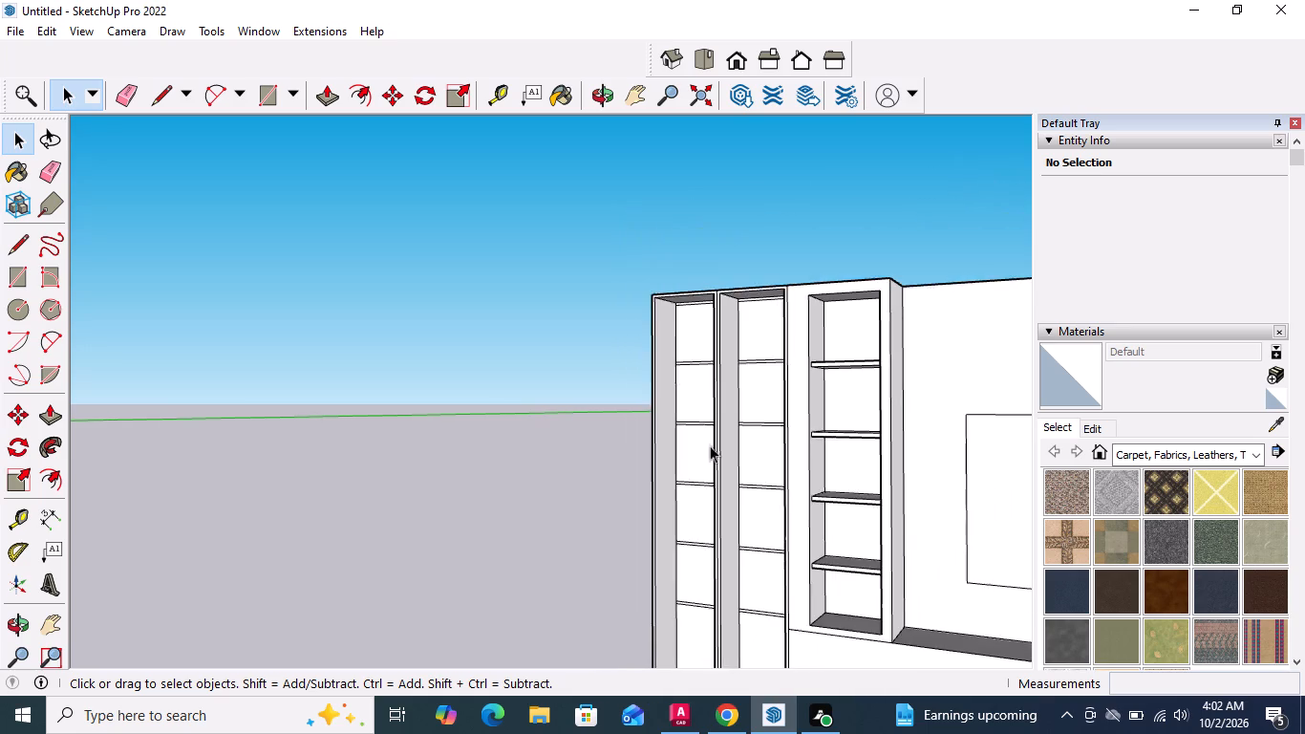
{"action": "scroll", "coordinate": [718, 392], "scroll_direction": "down", "scroll_amount": 5}
{"action": "scroll", "coordinate": [688, 552], "scroll_direction": "up", "scroll_amount": 5}
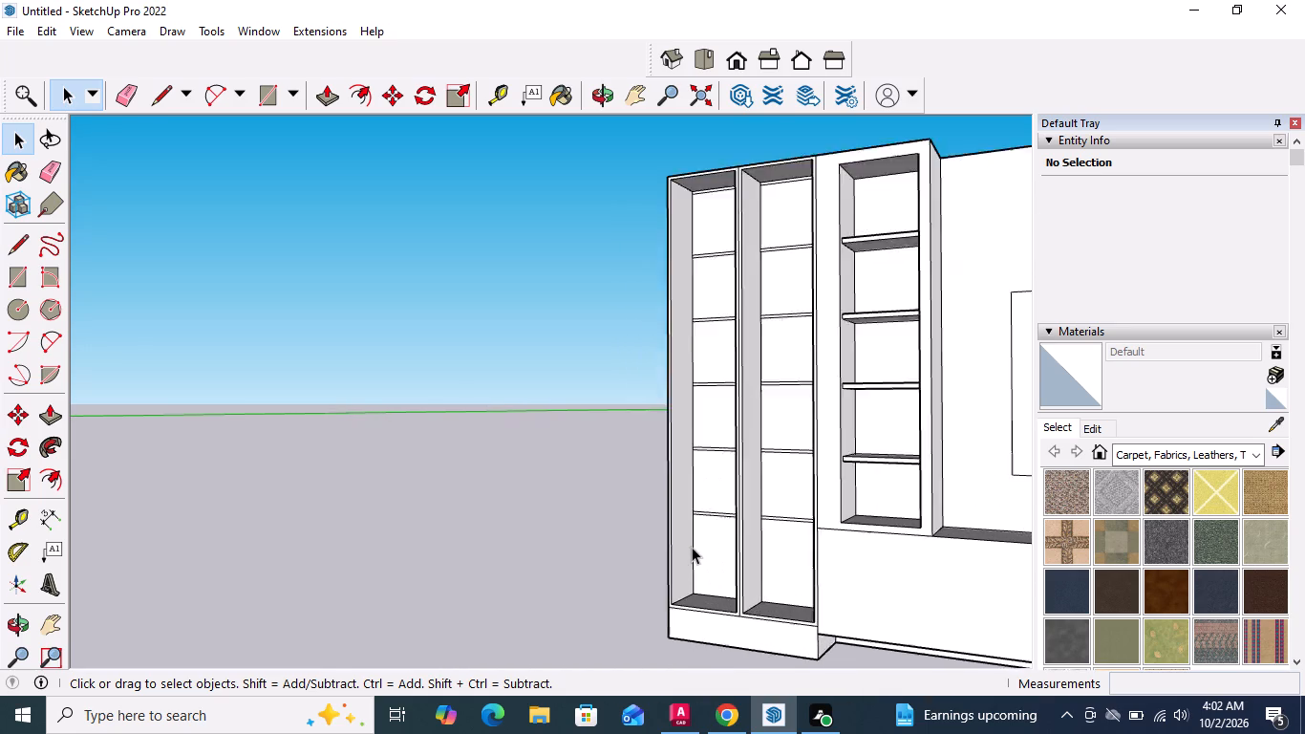
Extrude the second strip from the top in the compartment beside the recess outward 1' 10 1/4" with Push/Pull.
{"action": "scroll", "coordinate": [692, 547], "scroll_direction": "up", "scroll_amount": 2}
{"action": "middle_click_drag", "start_coordinate": [701, 565], "coordinate": [732, 589]}
{"action": "scroll", "coordinate": [722, 615], "scroll_direction": "down", "scroll_amount": 4}
{"action": "scroll", "coordinate": [775, 312], "scroll_direction": "up", "scroll_amount": 4}
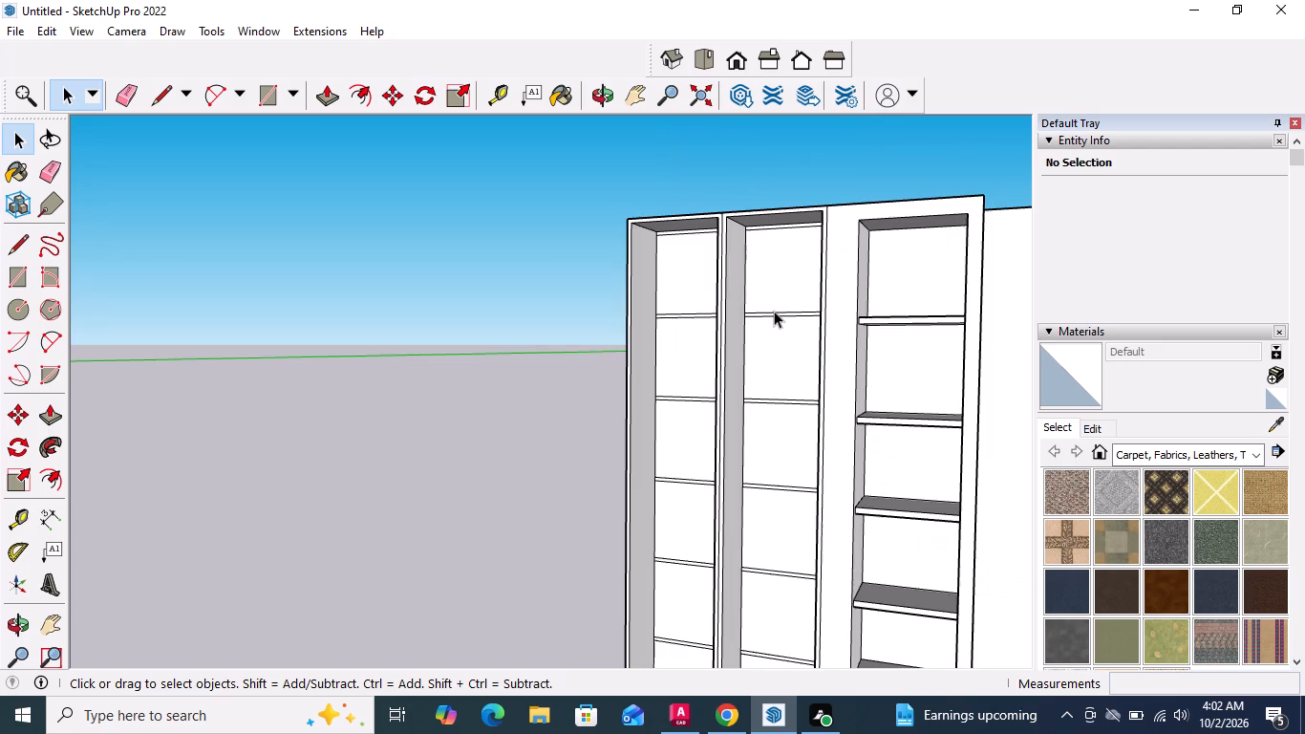
{"action": "scroll", "coordinate": [773, 311], "scroll_direction": "up", "scroll_amount": 5}
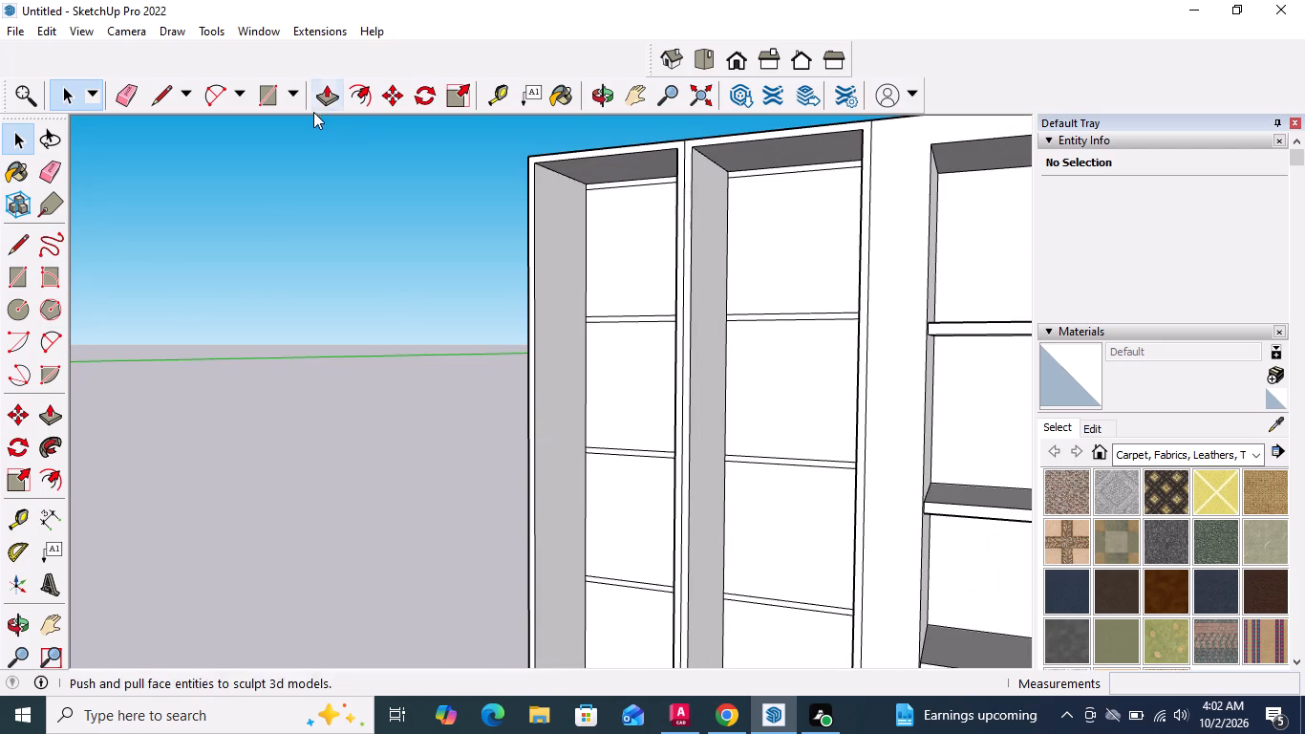
{"action": "left_click", "coordinate": [326, 99]}
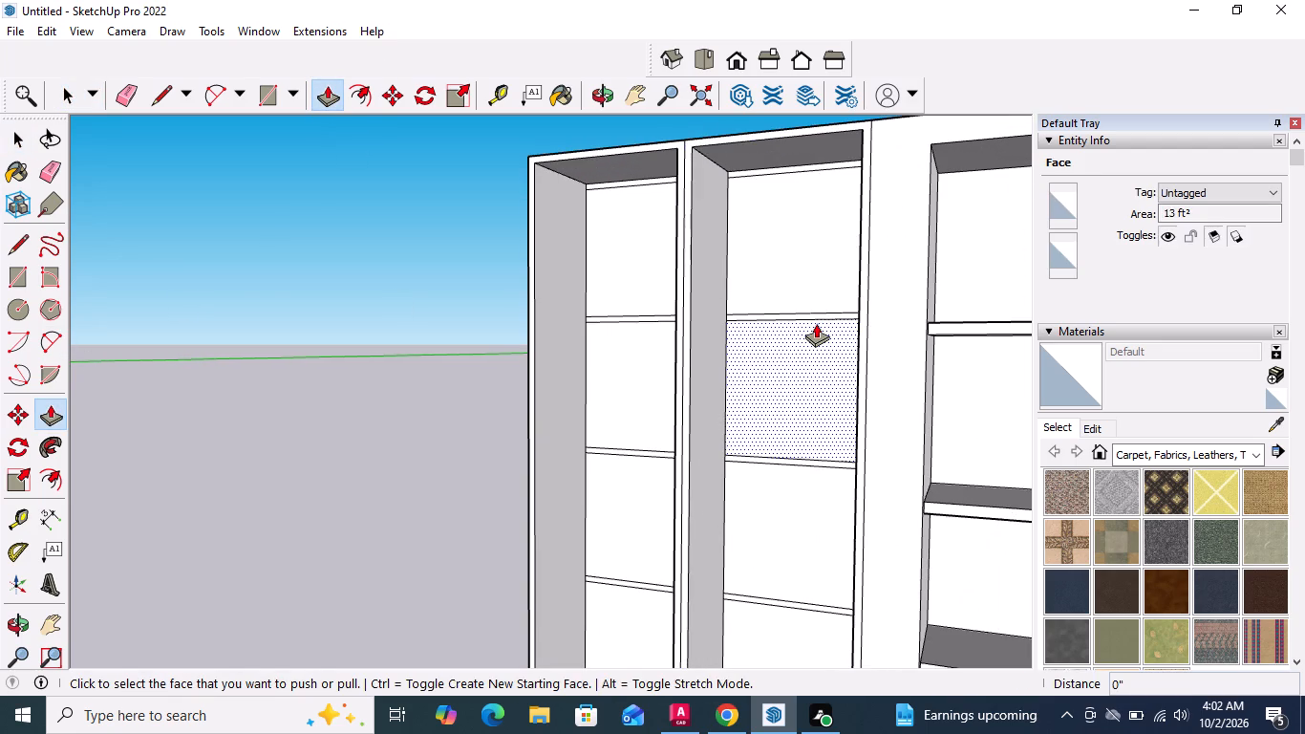
{"action": "left_click", "coordinate": [822, 313]}
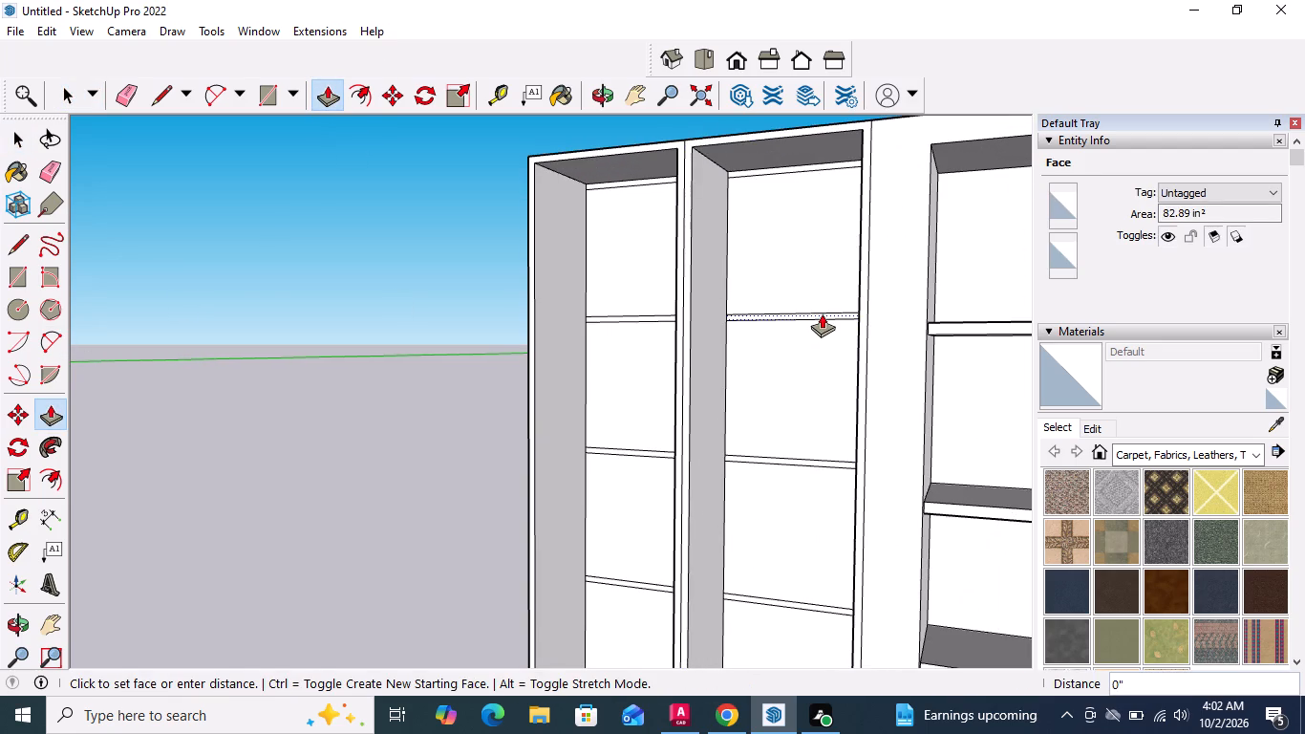
{"action": "middle_click_drag", "start_coordinate": [822, 316], "coordinate": [798, 405]}
{"action": "left_click", "coordinate": [809, 333]}
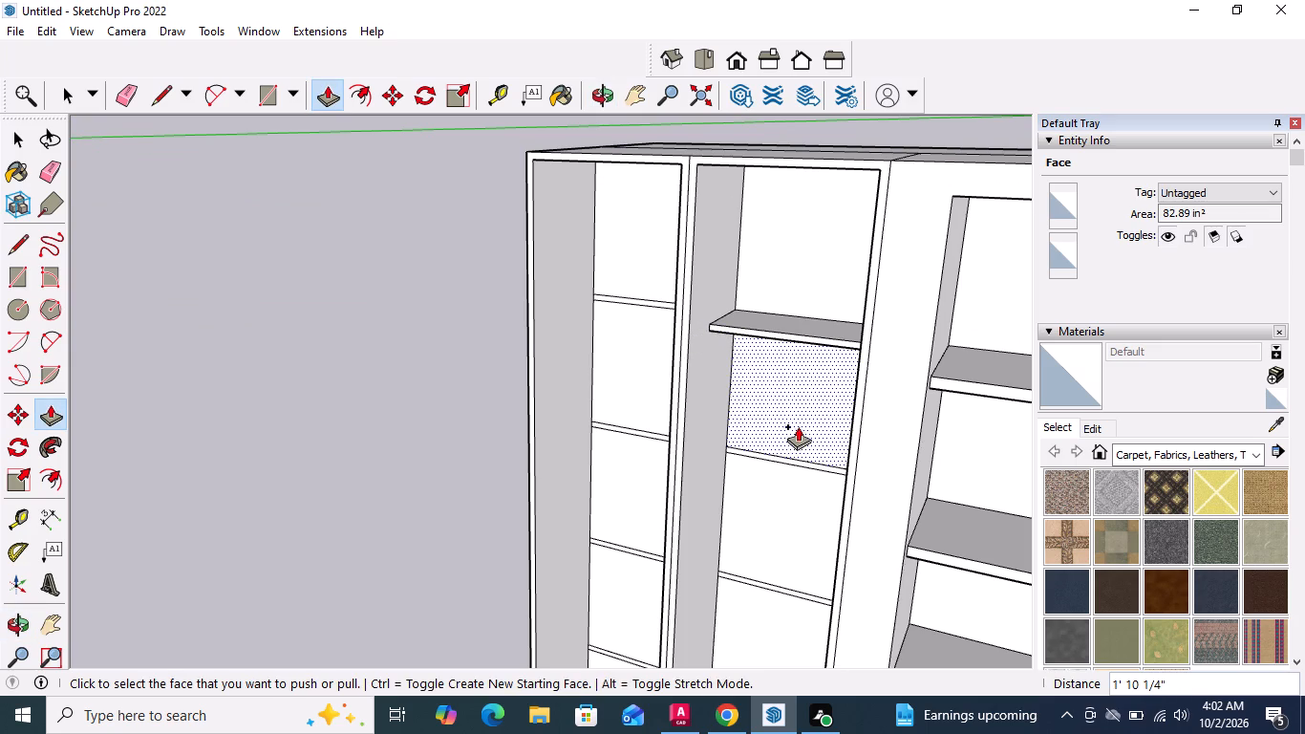
Extrude the four remaining lower strips in the same compartment by the same distance as its first shelf.
{"action": "double_click", "coordinate": [796, 463]}
{"action": "scroll", "coordinate": [802, 395], "scroll_direction": "down", "scroll_amount": 4}
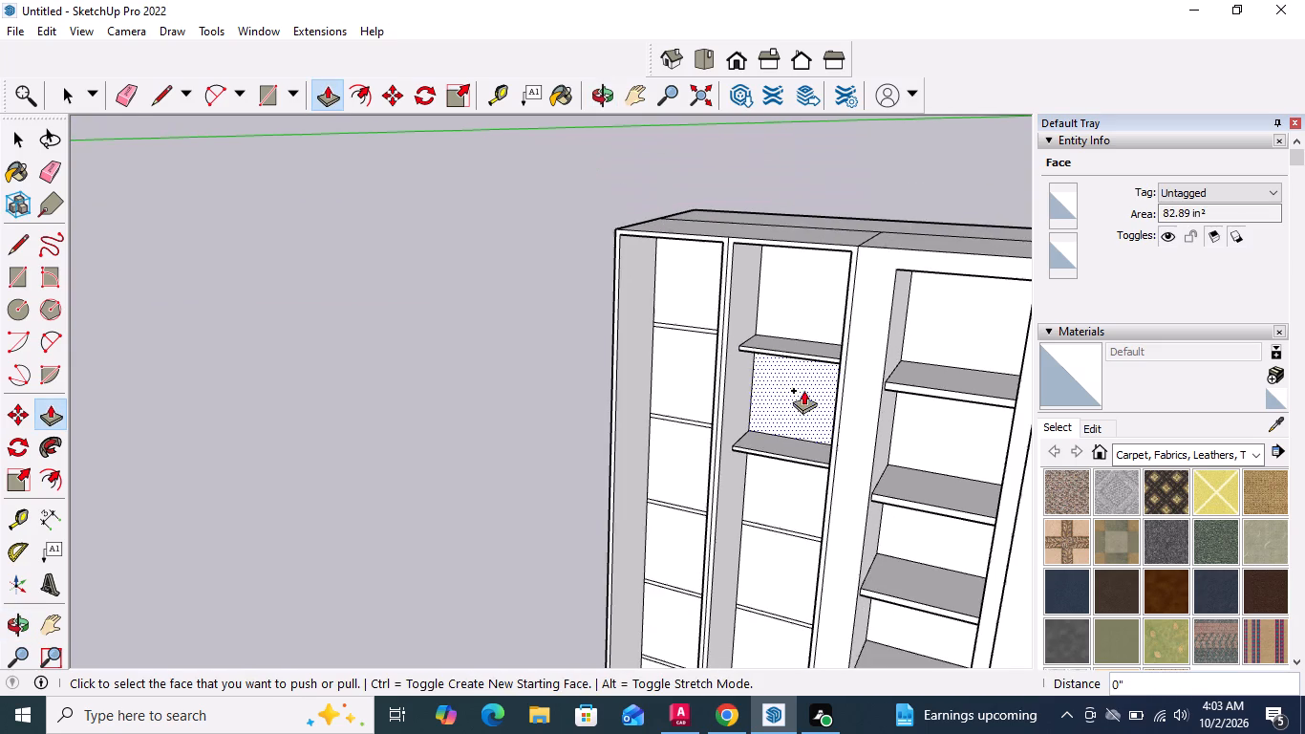
{"action": "scroll", "coordinate": [780, 526], "scroll_direction": "up", "scroll_amount": 7}
{"action": "double_click", "coordinate": [779, 536]}
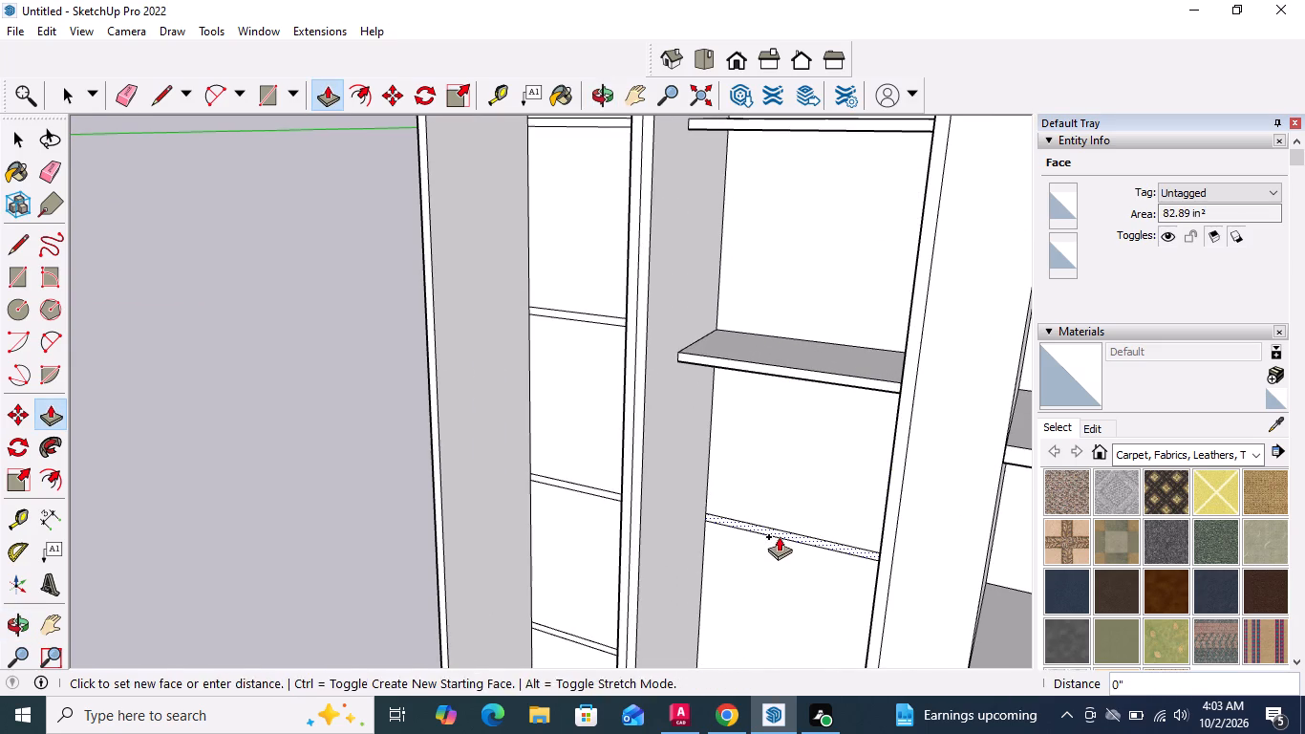
{"action": "scroll", "coordinate": [793, 345], "scroll_direction": "down", "scroll_amount": 12}
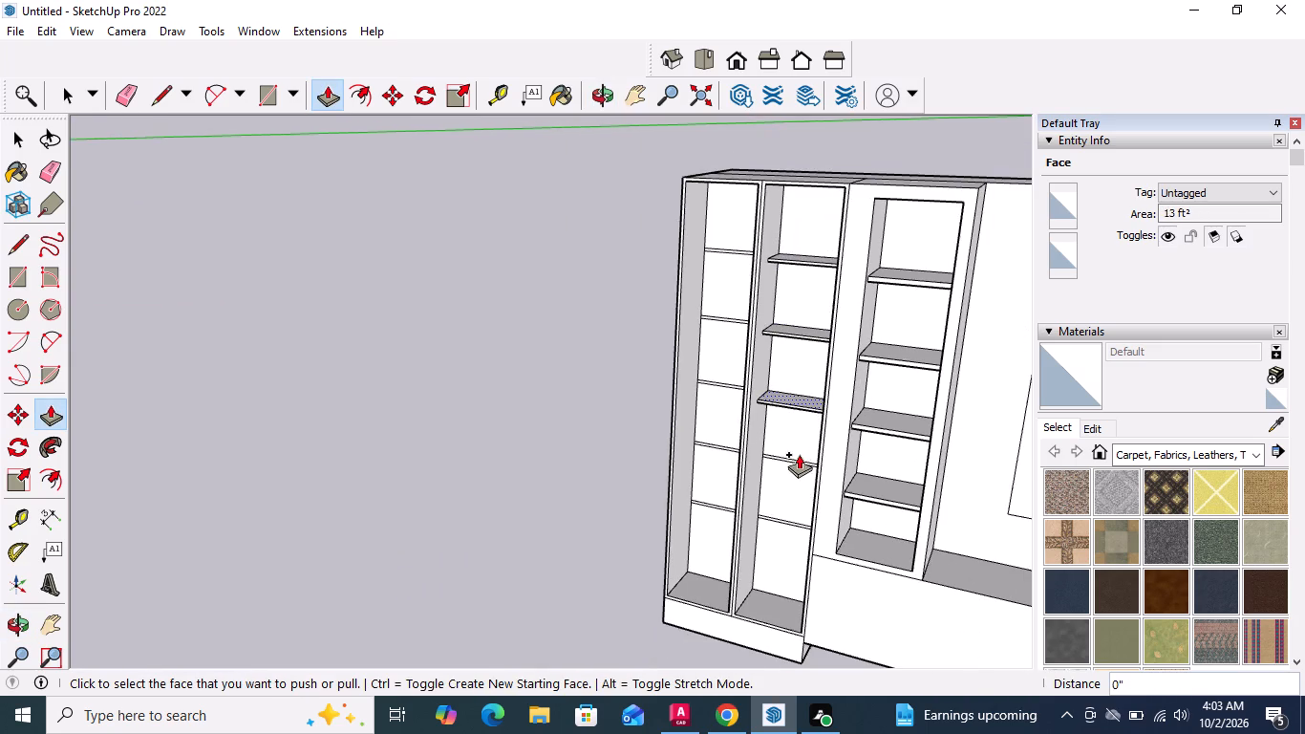
{"action": "scroll", "coordinate": [799, 456], "scroll_direction": "up", "scroll_amount": 13}
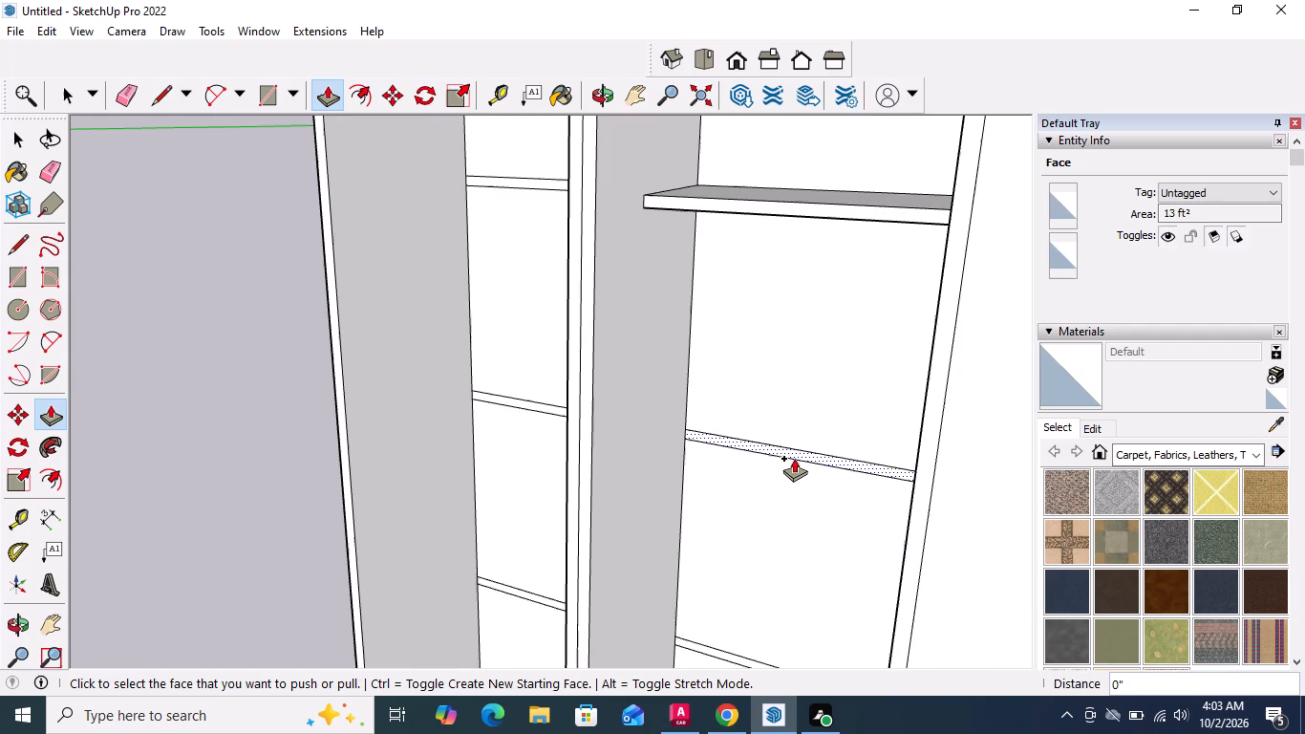
{"action": "double_click", "coordinate": [795, 457]}
{"action": "scroll", "coordinate": [808, 354], "scroll_direction": "down", "scroll_amount": 8}
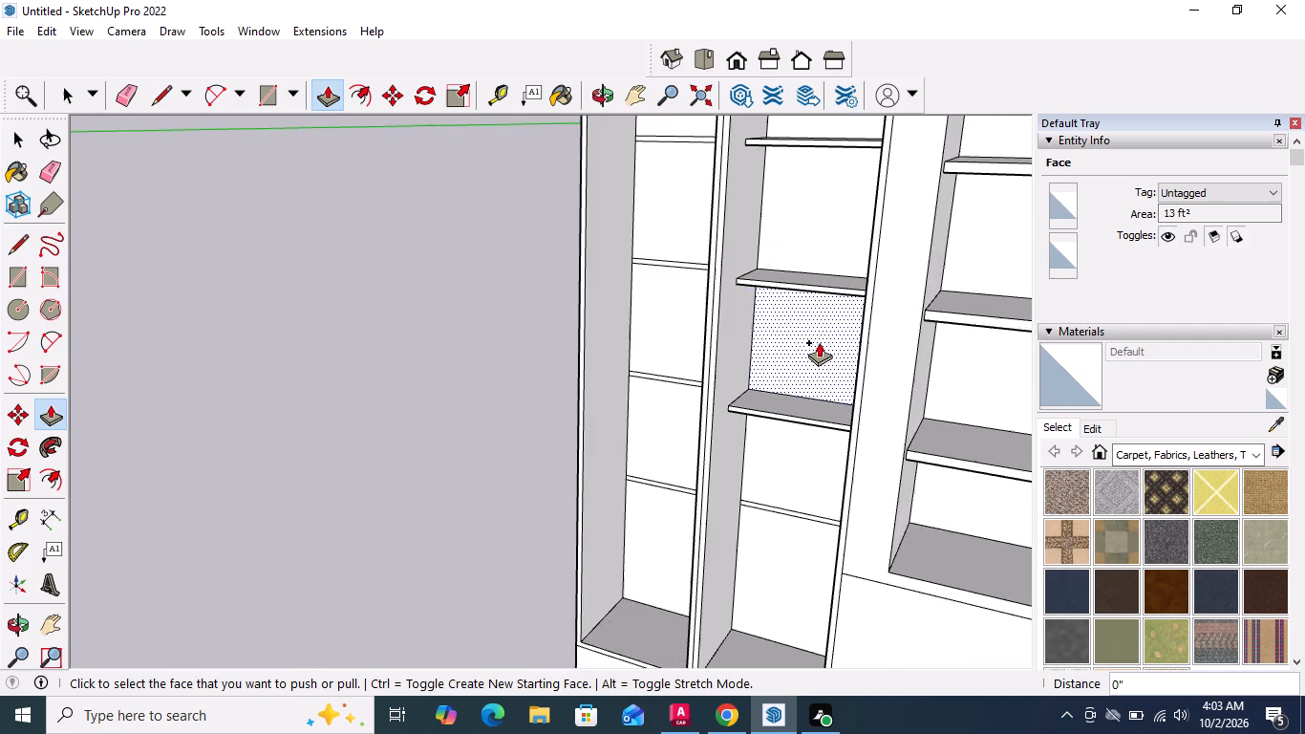
{"action": "scroll", "coordinate": [820, 339], "scroll_direction": "down", "scroll_amount": 4}
{"action": "scroll", "coordinate": [799, 456], "scroll_direction": "up", "scroll_amount": 12}
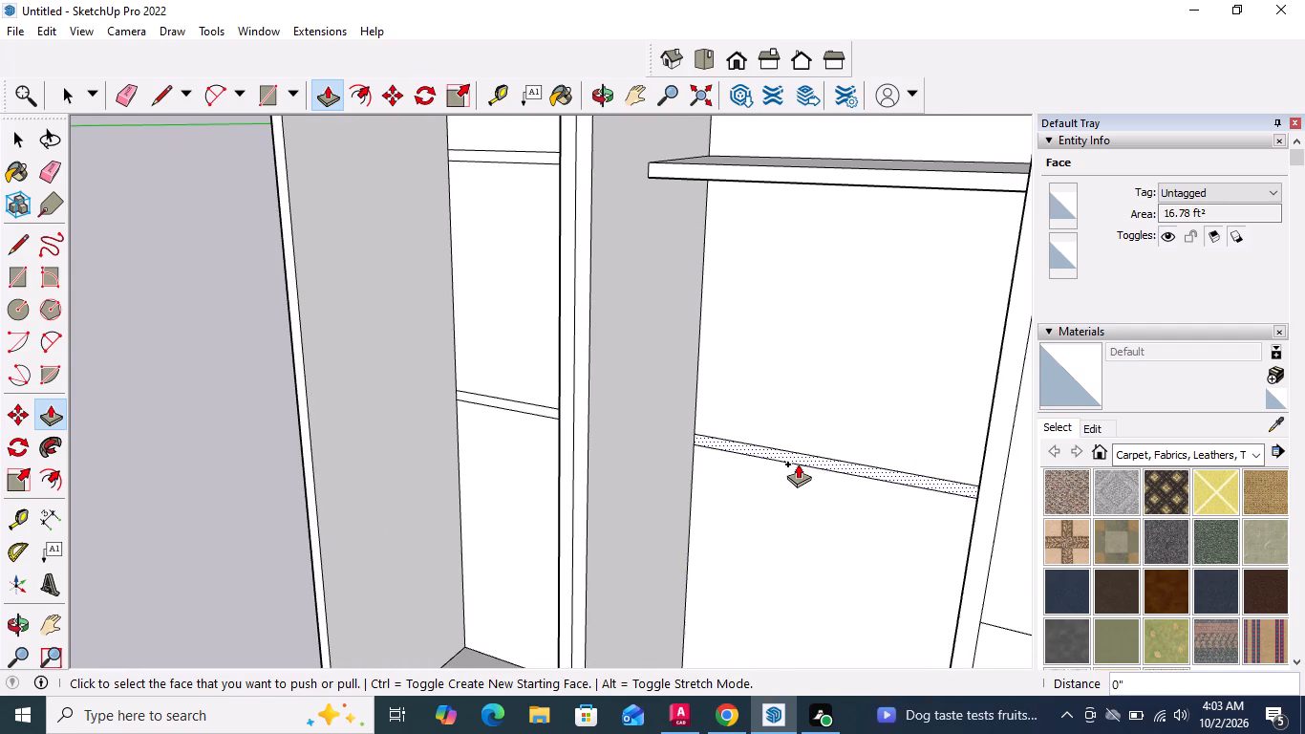
{"action": "double_click", "coordinate": [799, 464]}
Extrude all five shelf strips in the outermost left compartment by the same distance as the neighbouring compartment's shelves with Push/Pull.
{"action": "double_click", "coordinate": [532, 411]}
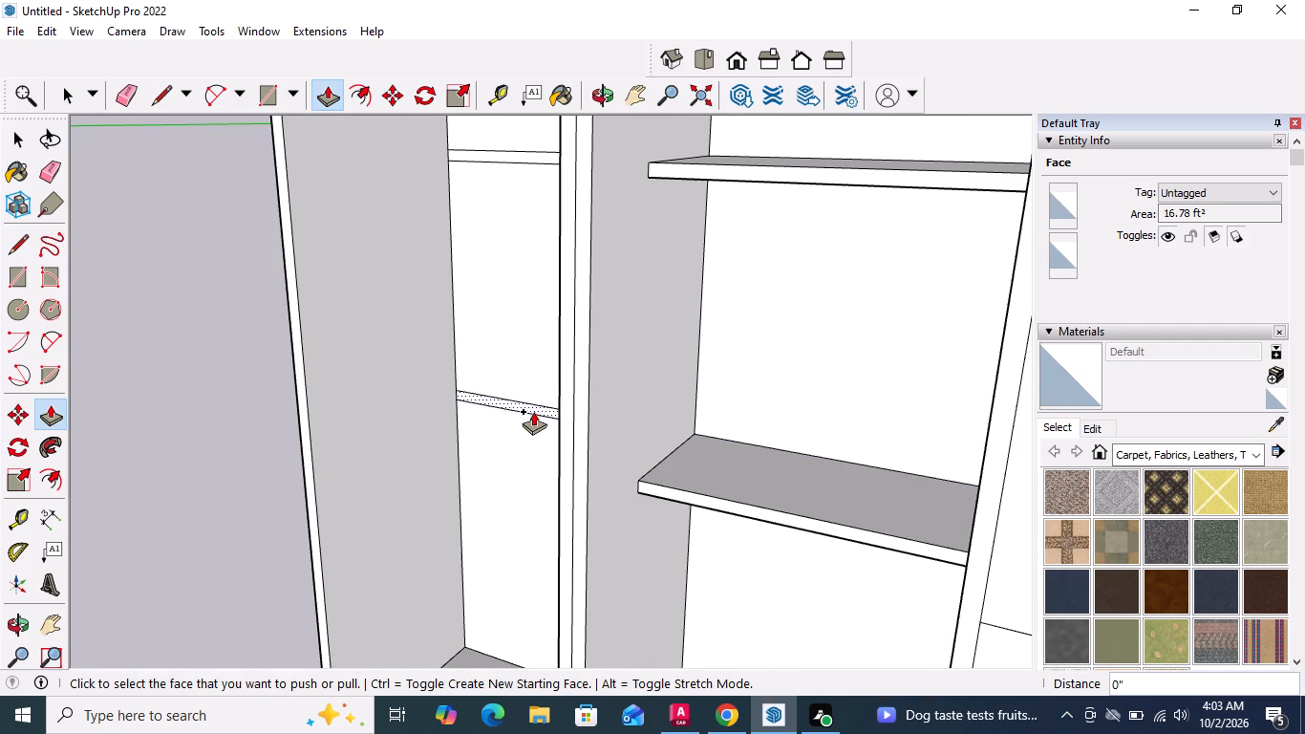
{"action": "scroll", "coordinate": [761, 484], "scroll_direction": "down", "scroll_amount": 9}
{"action": "middle_click_drag", "start_coordinate": [623, 475], "coordinate": [732, 493]}
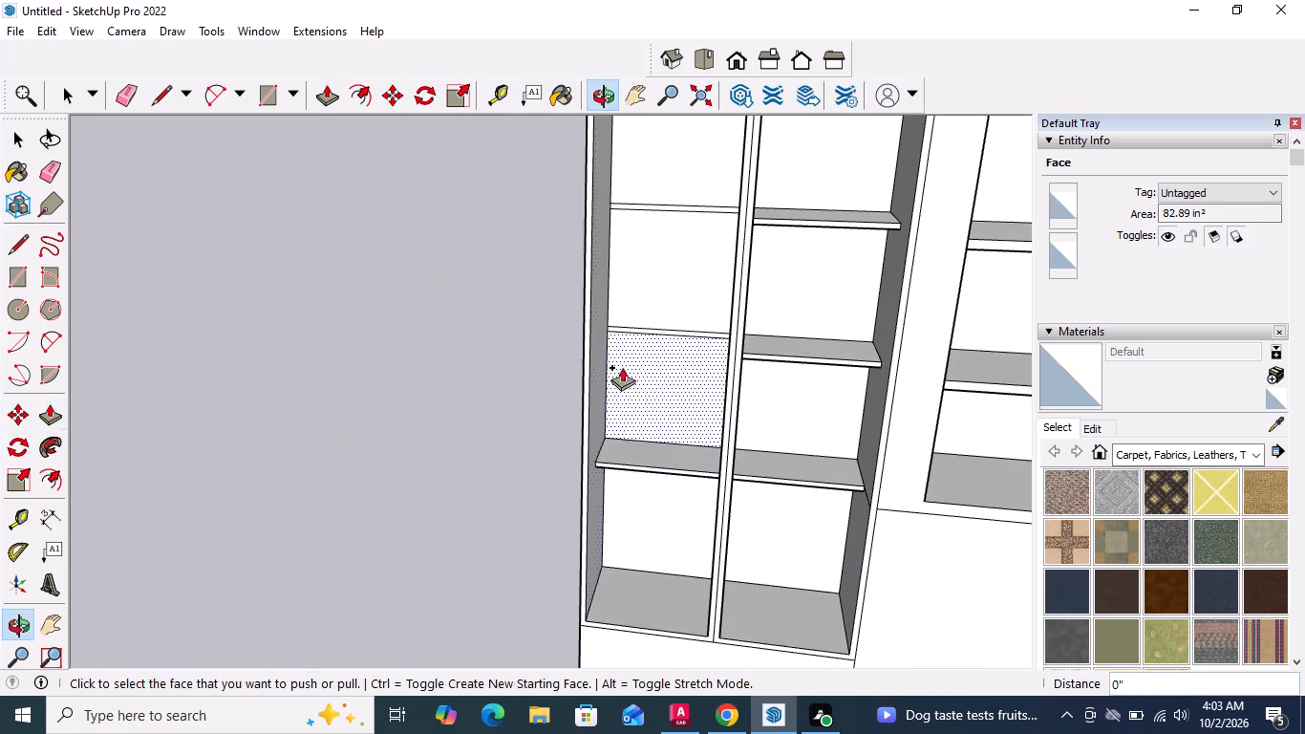
{"action": "scroll", "coordinate": [673, 330], "scroll_direction": "up", "scroll_amount": 8}
{"action": "double_click", "coordinate": [674, 340]}
{"action": "scroll", "coordinate": [706, 511], "scroll_direction": "down", "scroll_amount": 2}
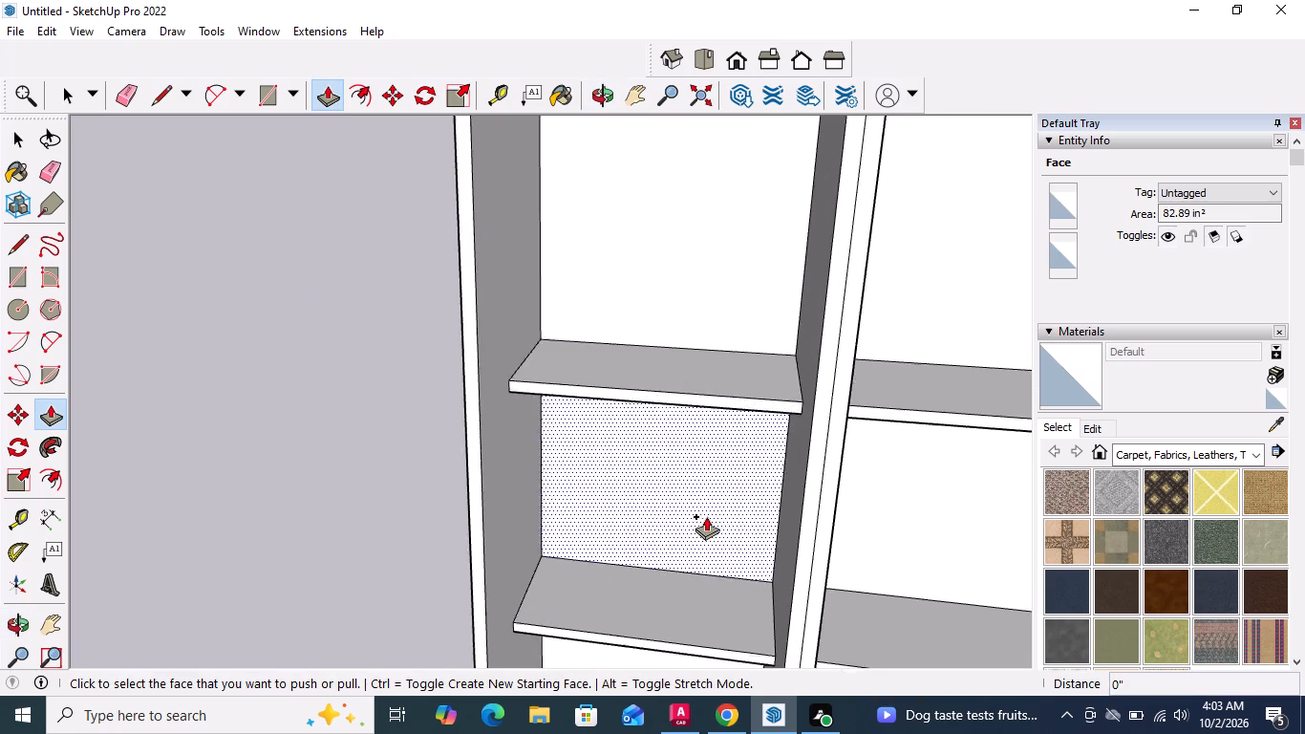
{"action": "scroll", "coordinate": [706, 516], "scroll_direction": "down", "scroll_amount": 6}
{"action": "scroll", "coordinate": [722, 326], "scroll_direction": "up", "scroll_amount": 7}
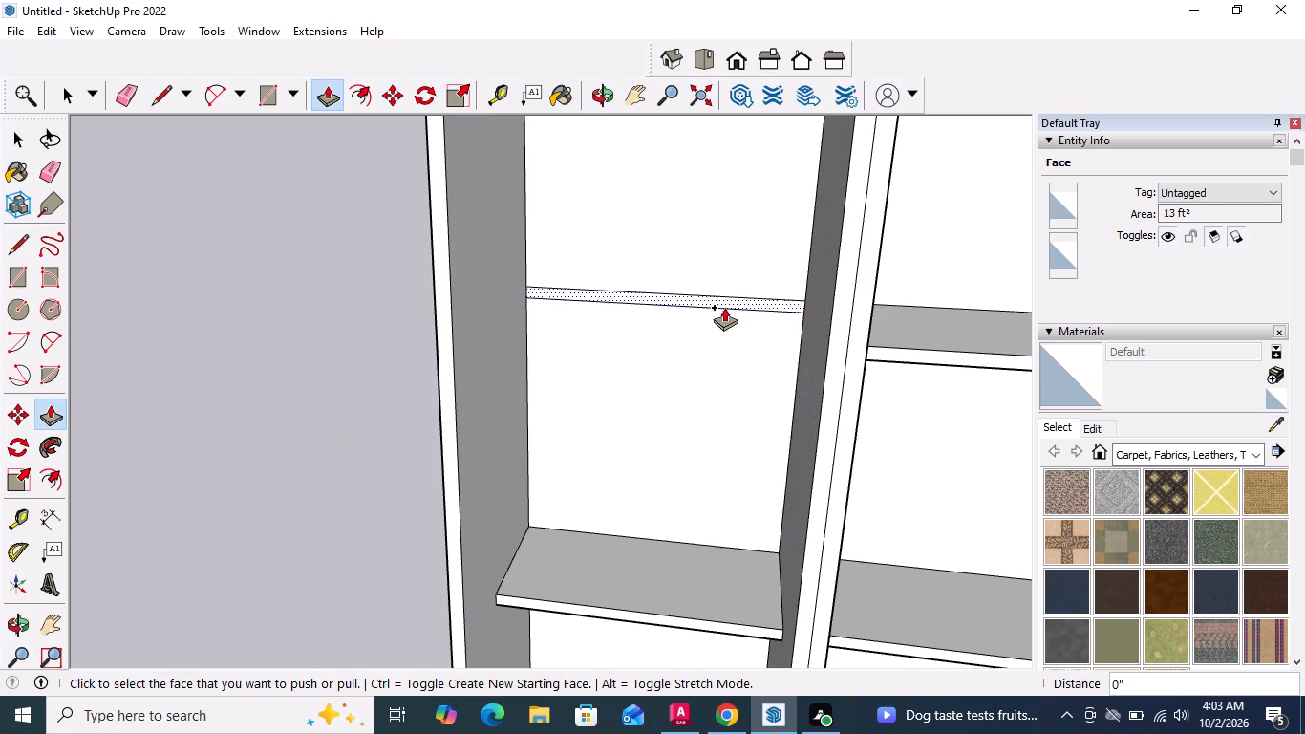
{"action": "double_click", "coordinate": [724, 307]}
{"action": "scroll", "coordinate": [728, 556], "scroll_direction": "down", "scroll_amount": 8}
{"action": "scroll", "coordinate": [727, 332], "scroll_direction": "up", "scroll_amount": 5}
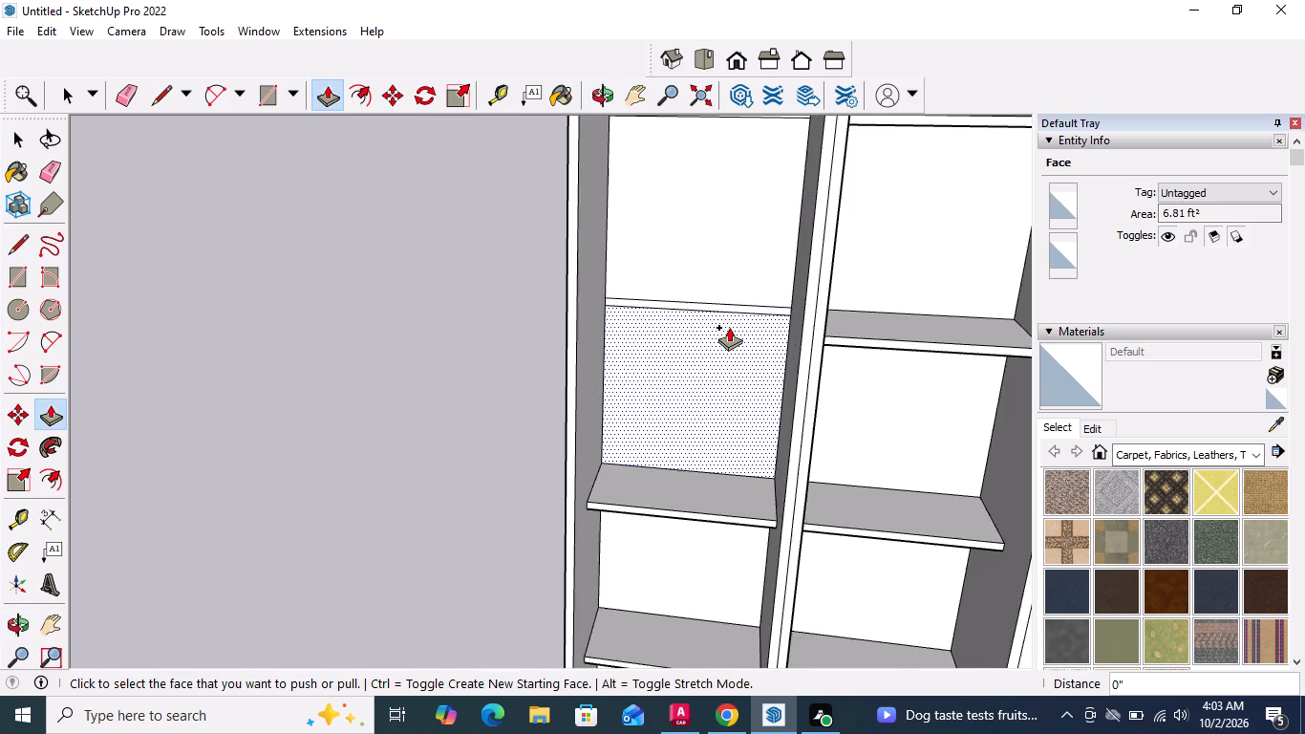
{"action": "scroll", "coordinate": [729, 327], "scroll_direction": "up", "scroll_amount": 2}
{"action": "double_click", "coordinate": [750, 304]}
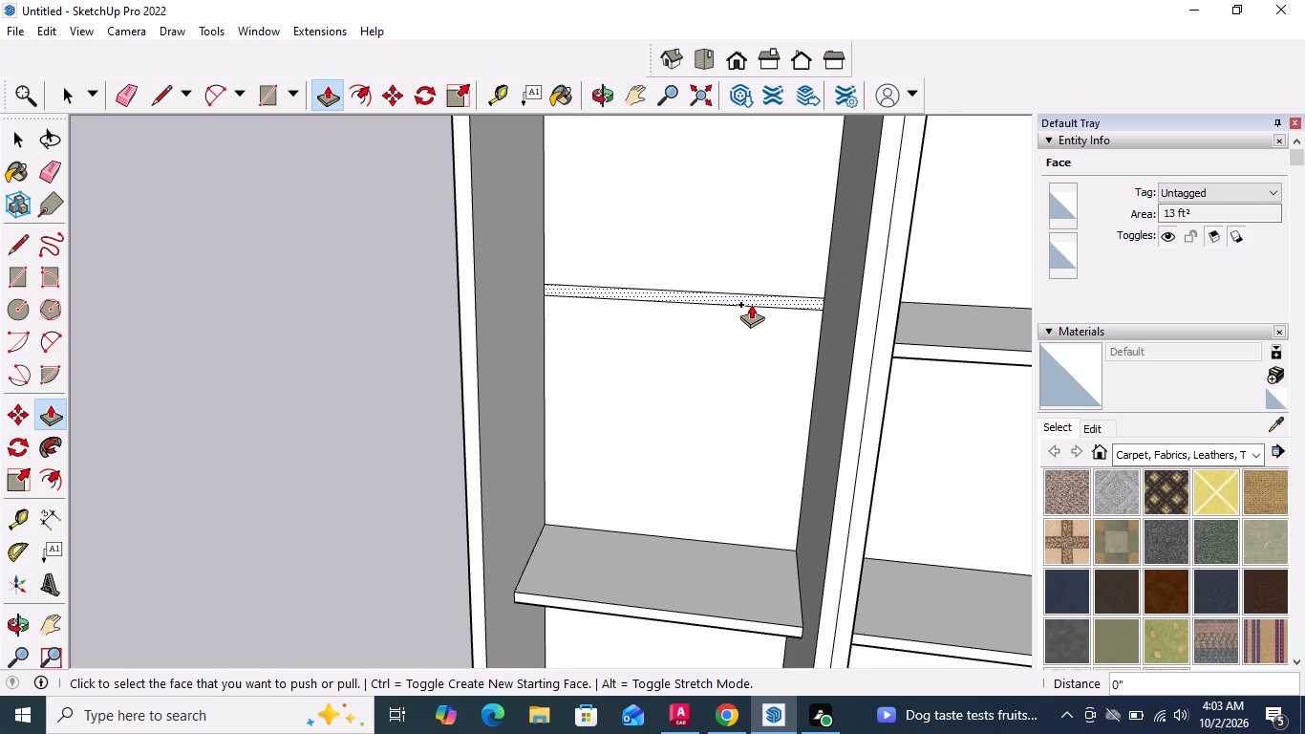
{"action": "scroll", "coordinate": [719, 576], "scroll_direction": "down", "scroll_amount": 5}
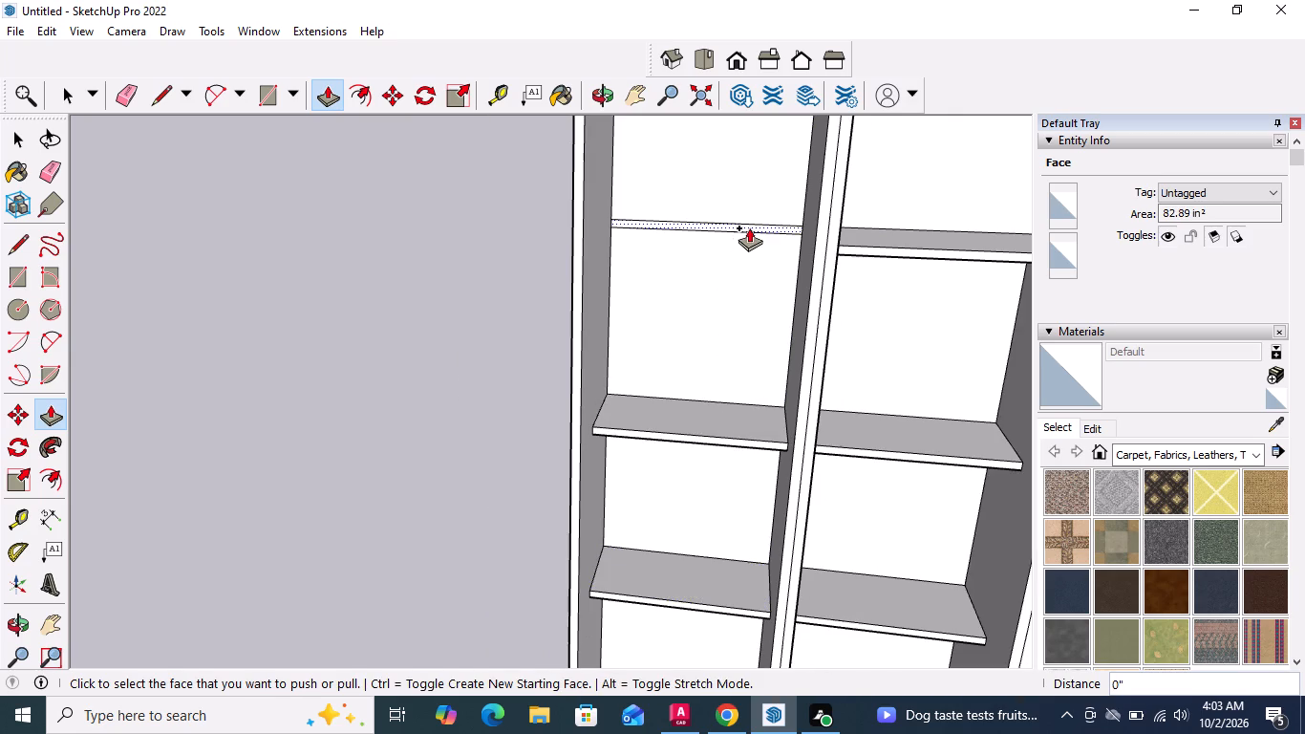
{"action": "double_click", "coordinate": [749, 227]}
{"action": "scroll", "coordinate": [715, 388], "scroll_direction": "down", "scroll_amount": 7}
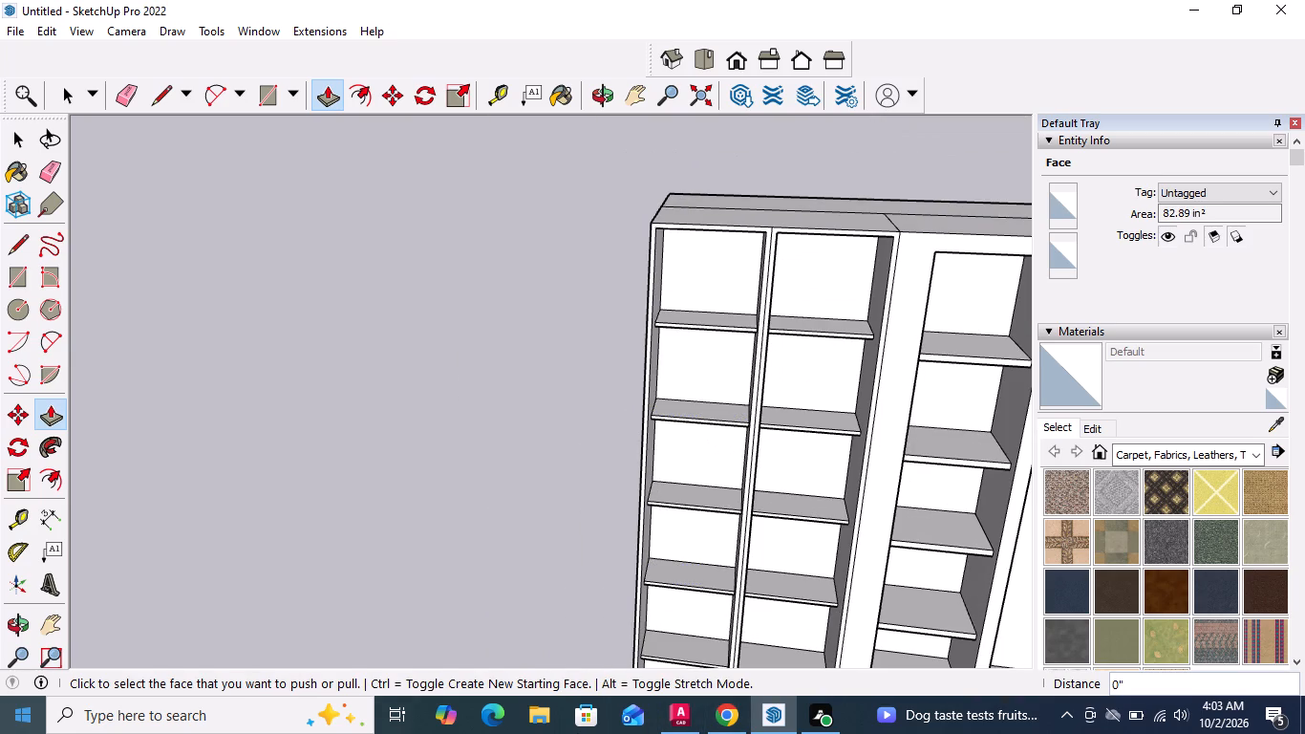
{"action": "key", "text": "space"}
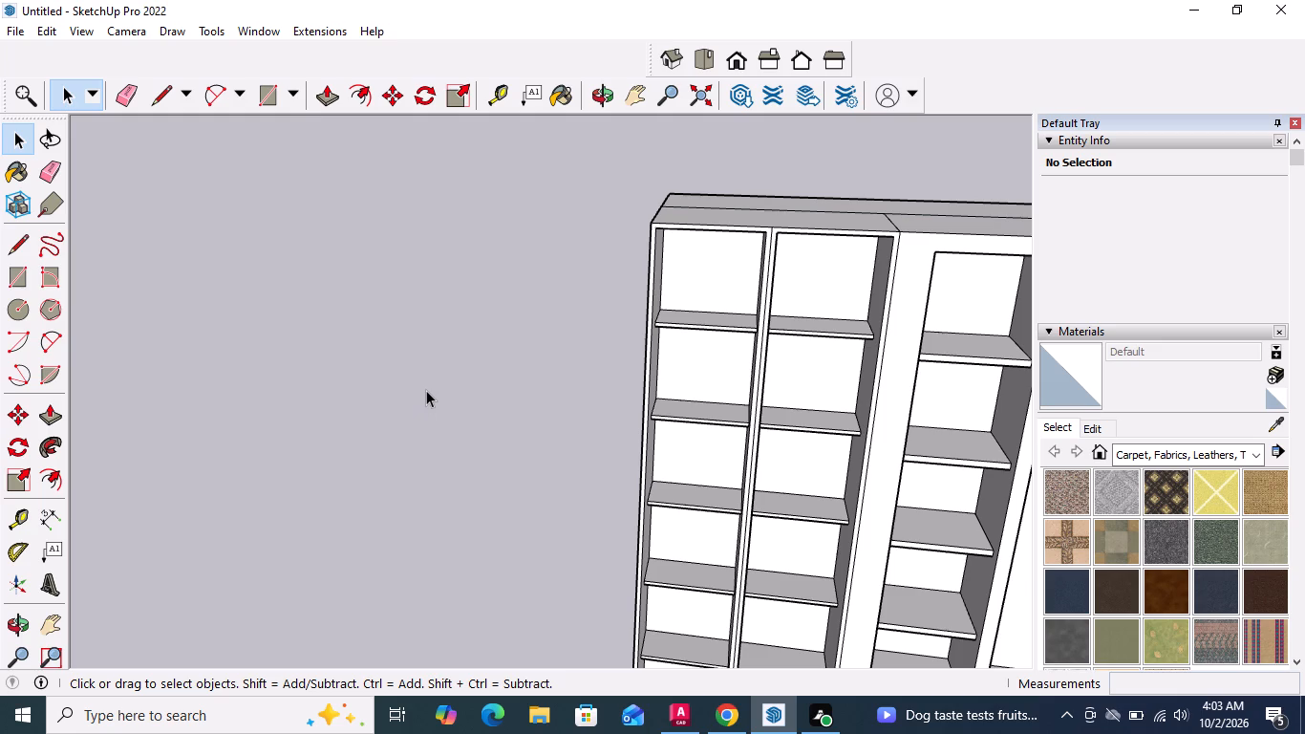
Draw a horizontal line about 36' 1 1/2" long across the full base cabinet front, just below its top edge.
{"action": "scroll", "coordinate": [23, 174], "scroll_direction": "down", "scroll_amount": 5}
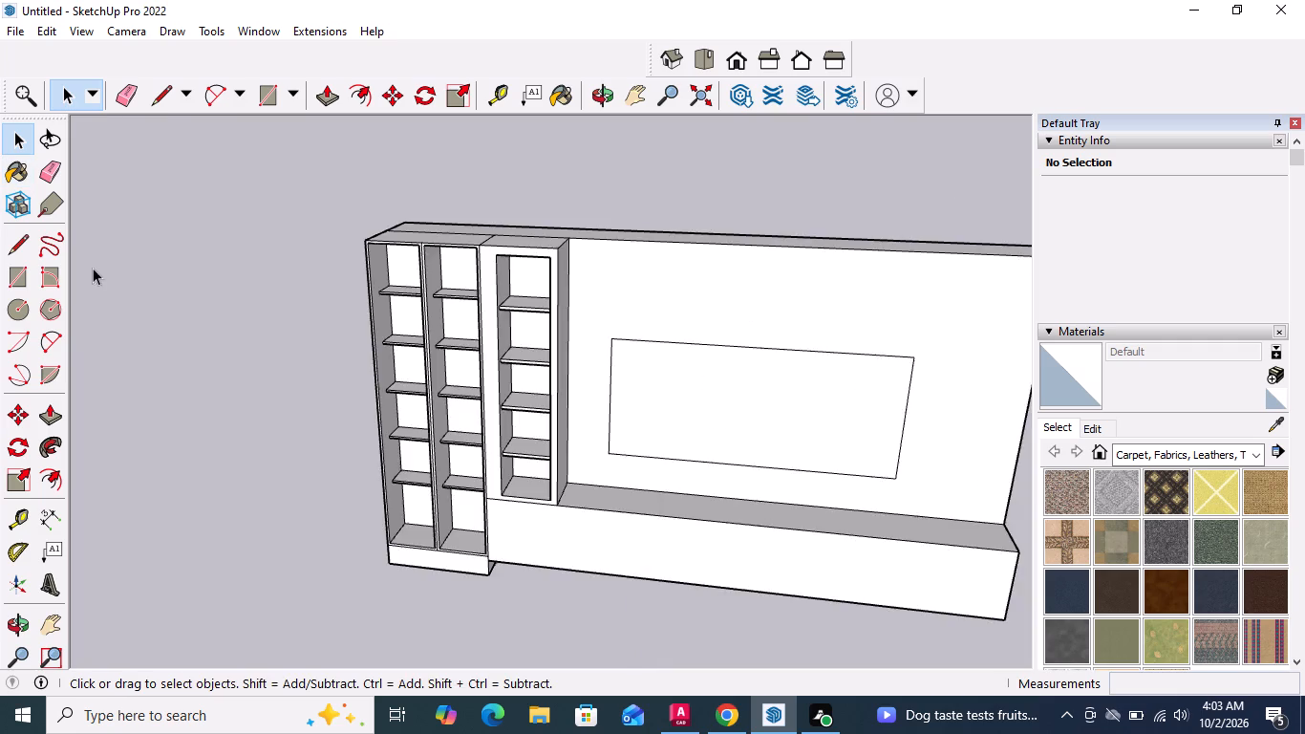
{"action": "scroll", "coordinate": [171, 282], "scroll_direction": "down", "scroll_amount": 6}
{"action": "scroll", "coordinate": [422, 359], "scroll_direction": "up", "scroll_amount": 5}
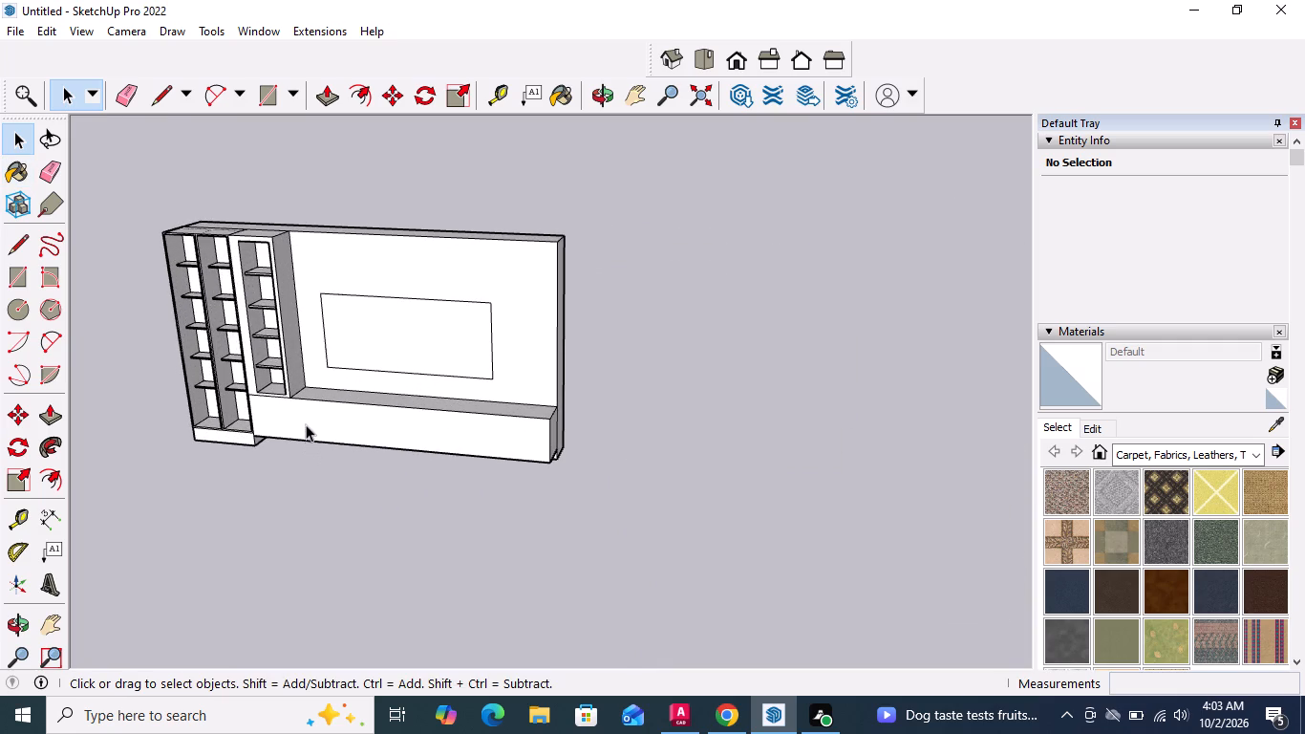
{"action": "scroll", "coordinate": [308, 422], "scroll_direction": "up", "scroll_amount": 4}
{"action": "middle_click_drag", "start_coordinate": [317, 417], "coordinate": [321, 356]}
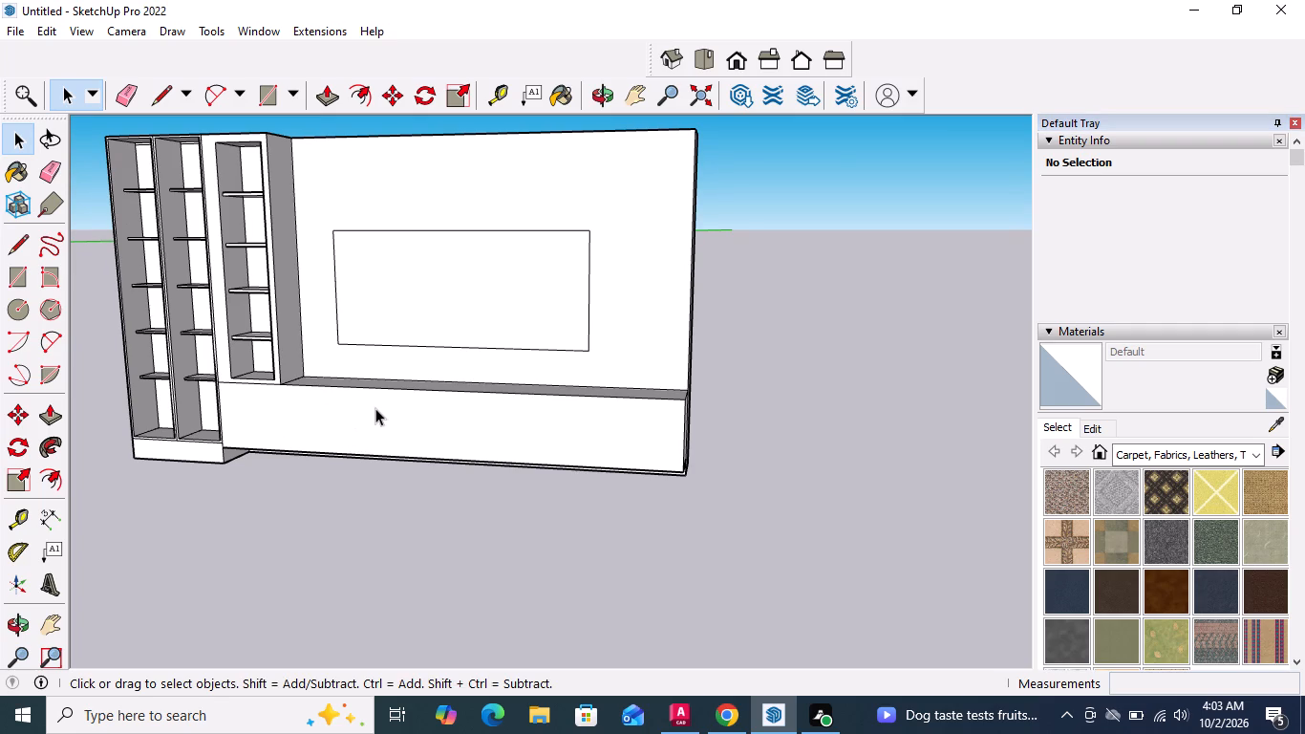
{"action": "scroll", "coordinate": [318, 389], "scroll_direction": "up", "scroll_amount": 4}
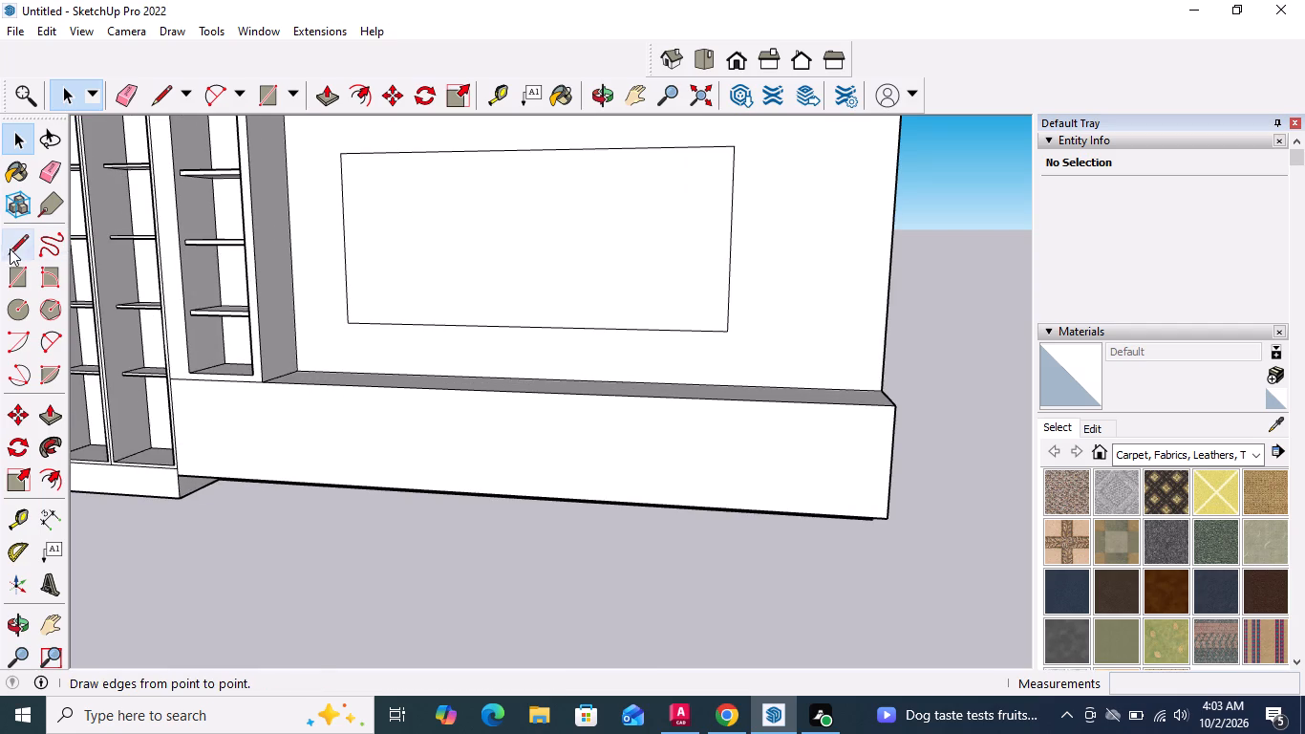
{"action": "left_click", "coordinate": [17, 248]}
{"action": "scroll", "coordinate": [199, 437], "scroll_direction": "up", "scroll_amount": 4}
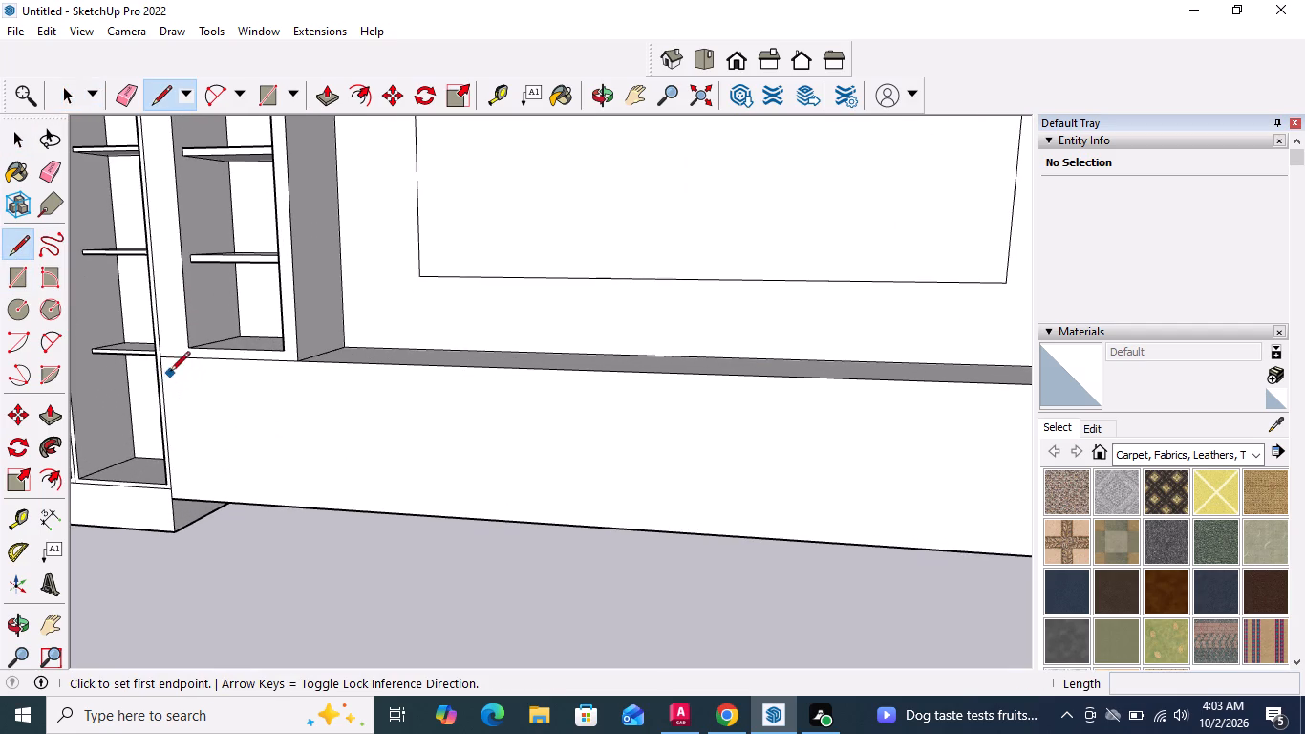
{"action": "scroll", "coordinate": [160, 368], "scroll_direction": "up", "scroll_amount": 5}
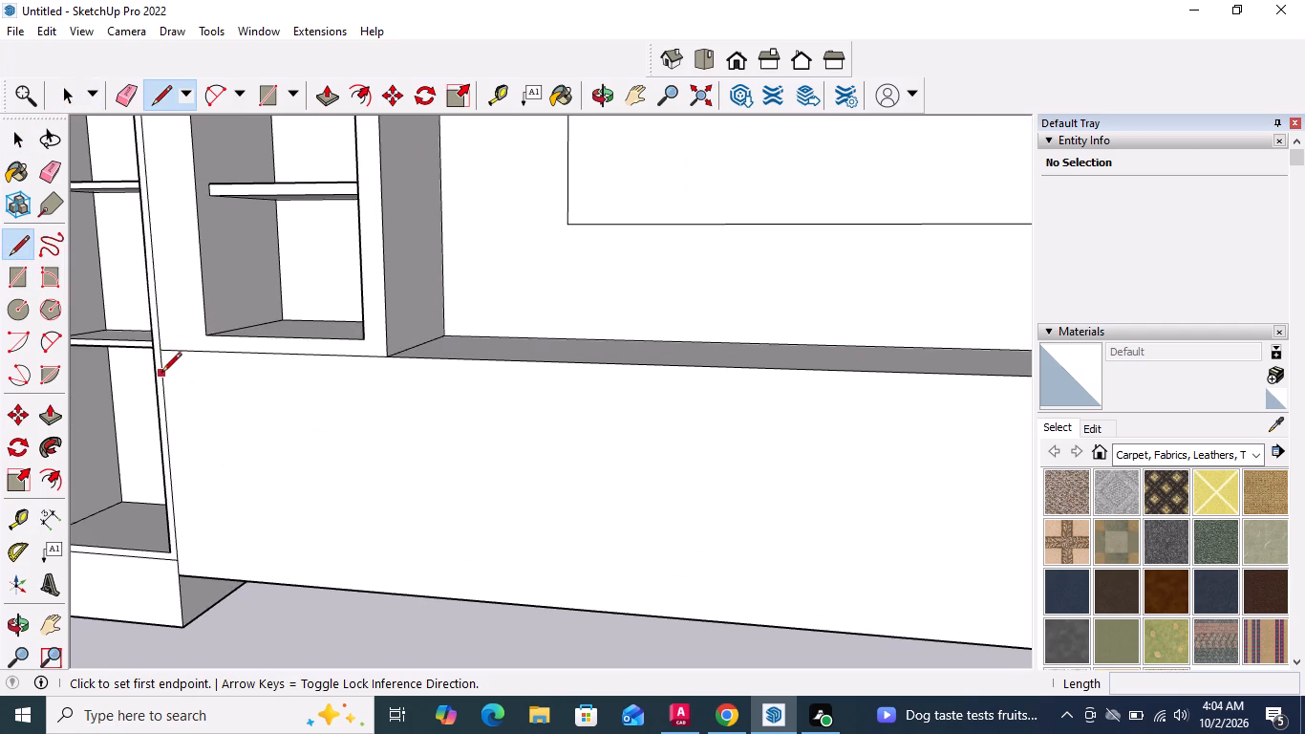
{"action": "left_click", "coordinate": [162, 364]}
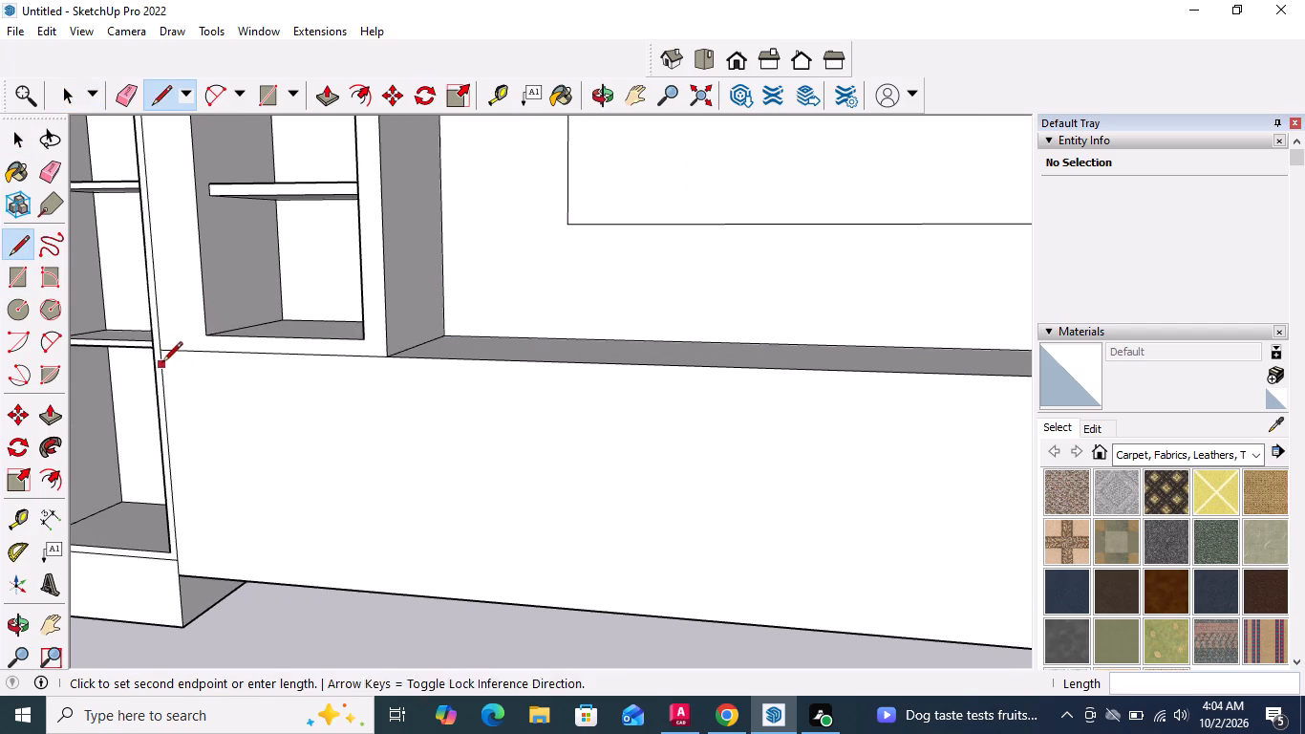
{"action": "scroll", "coordinate": [232, 407], "scroll_direction": "down", "scroll_amount": 13}
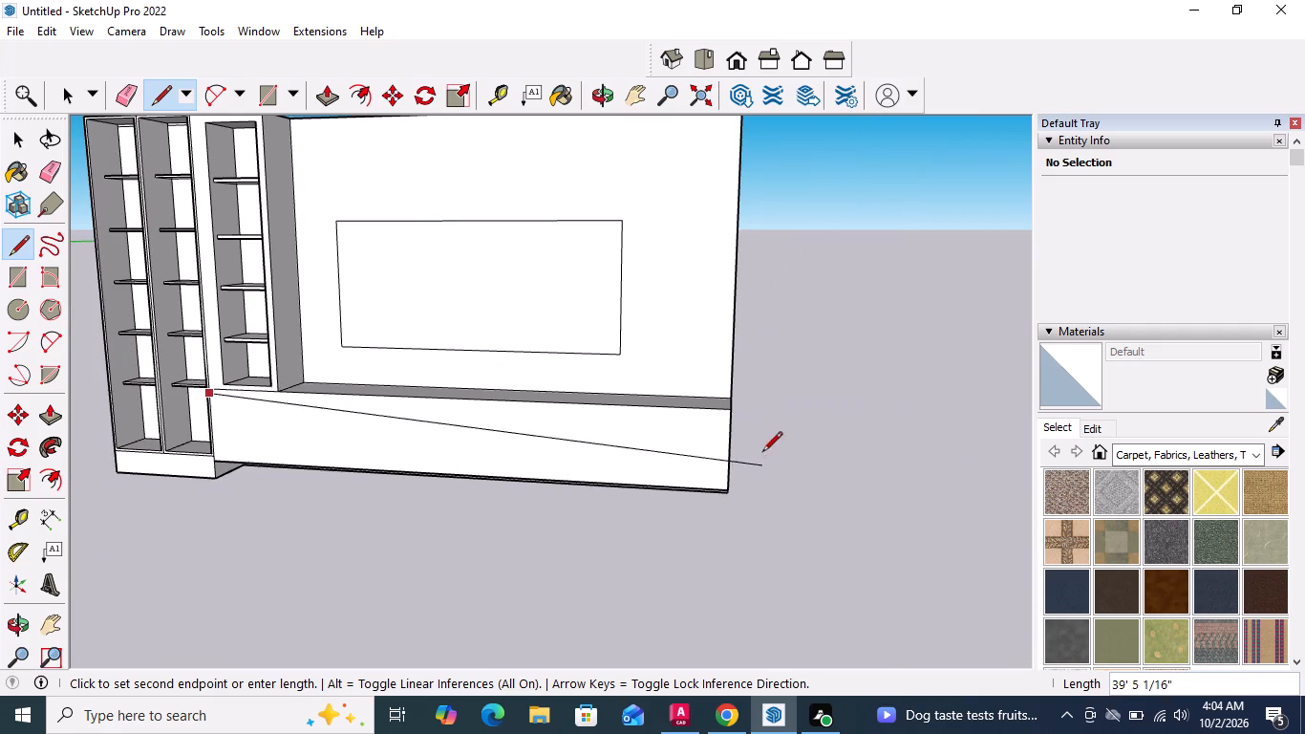
{"action": "scroll", "coordinate": [730, 419], "scroll_direction": "up", "scroll_amount": 9}
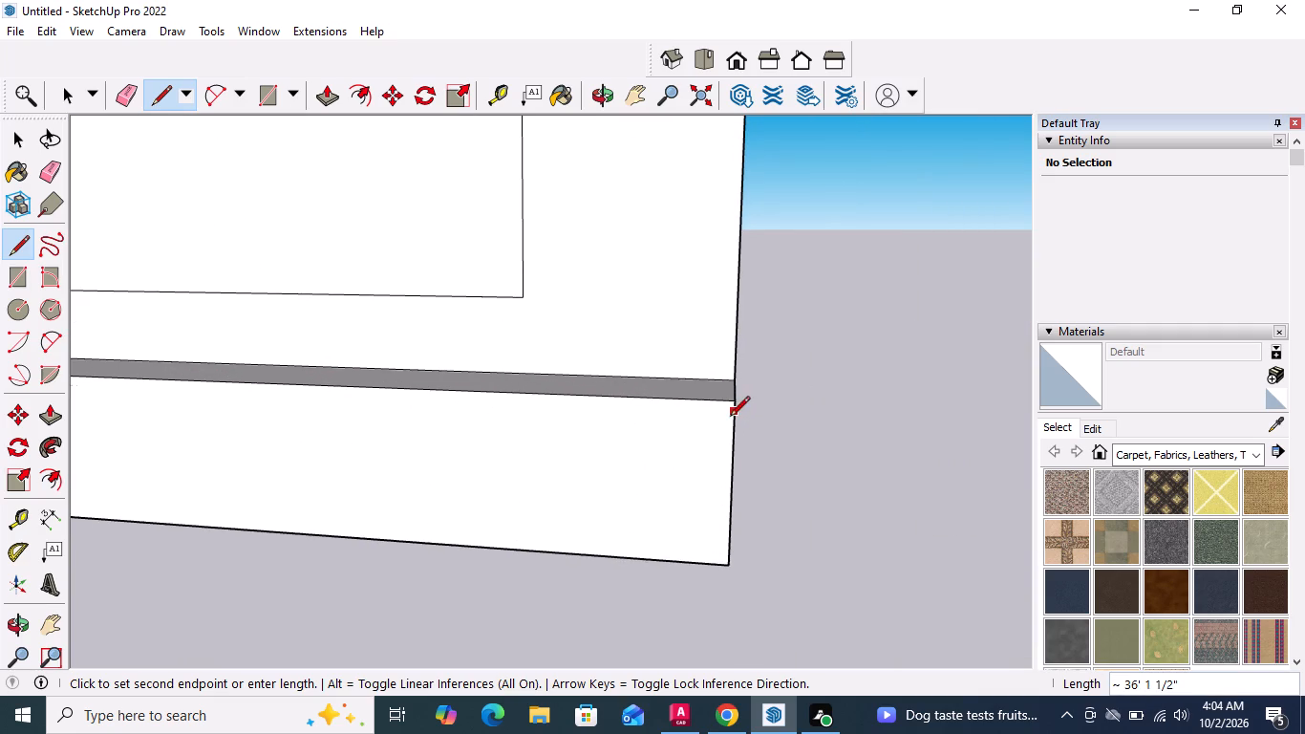
{"action": "left_click", "coordinate": [735, 415]}
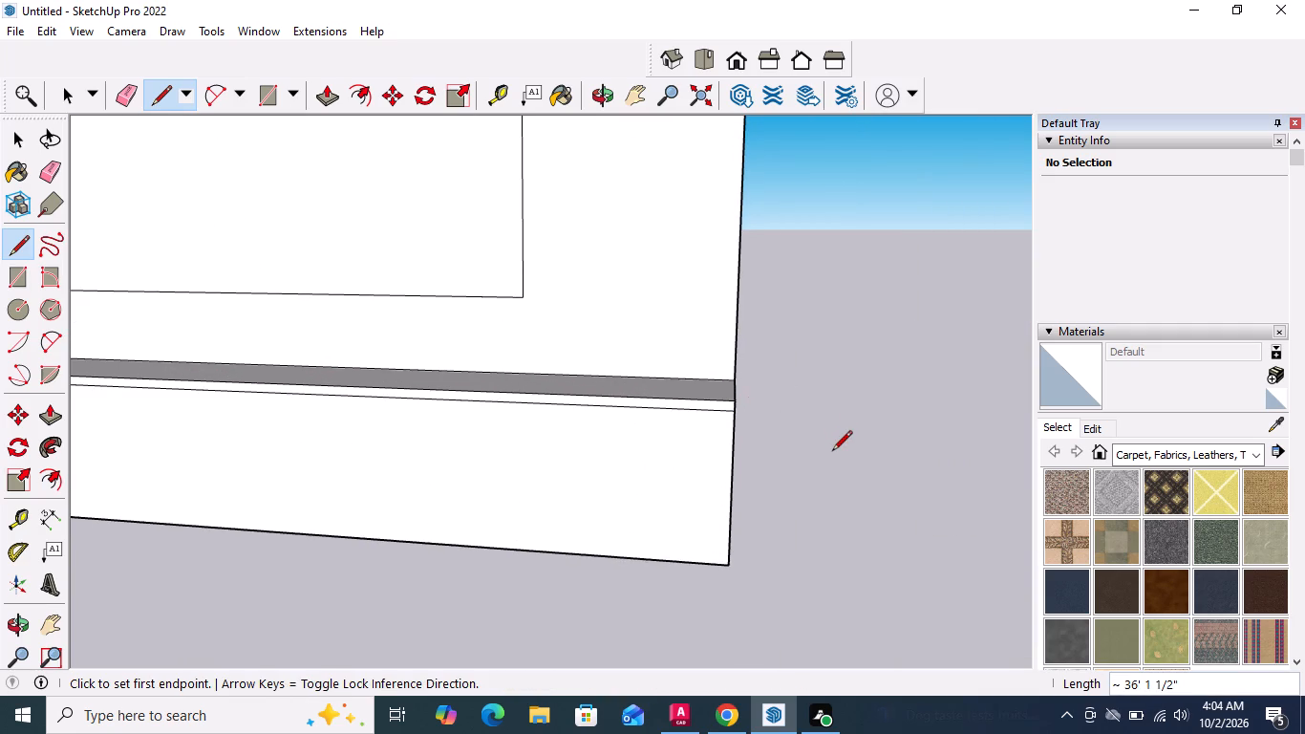
{"action": "key", "text": "space"}
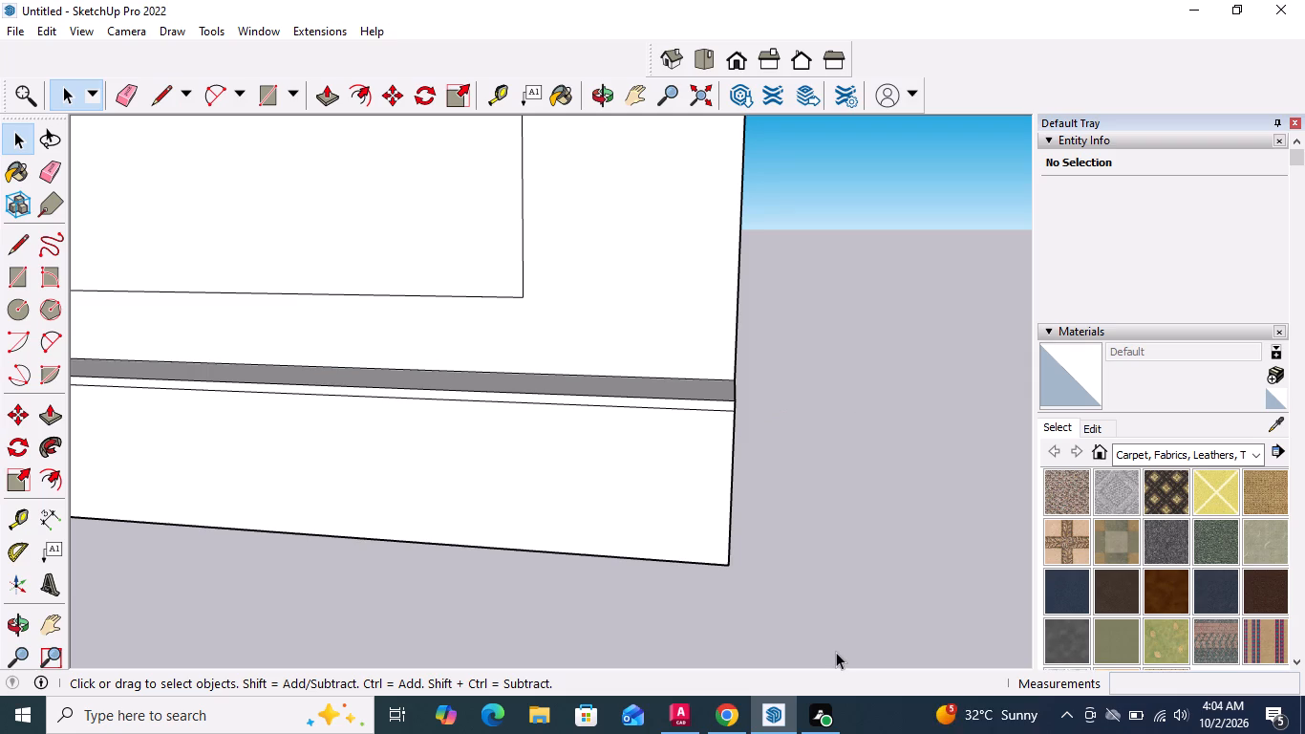
Draw a second horizontal line about 36' 1 1/2" long across the base cabinet front, slightly below the first line.
{"action": "scroll", "coordinate": [770, 423], "scroll_direction": "down", "scroll_amount": 2}
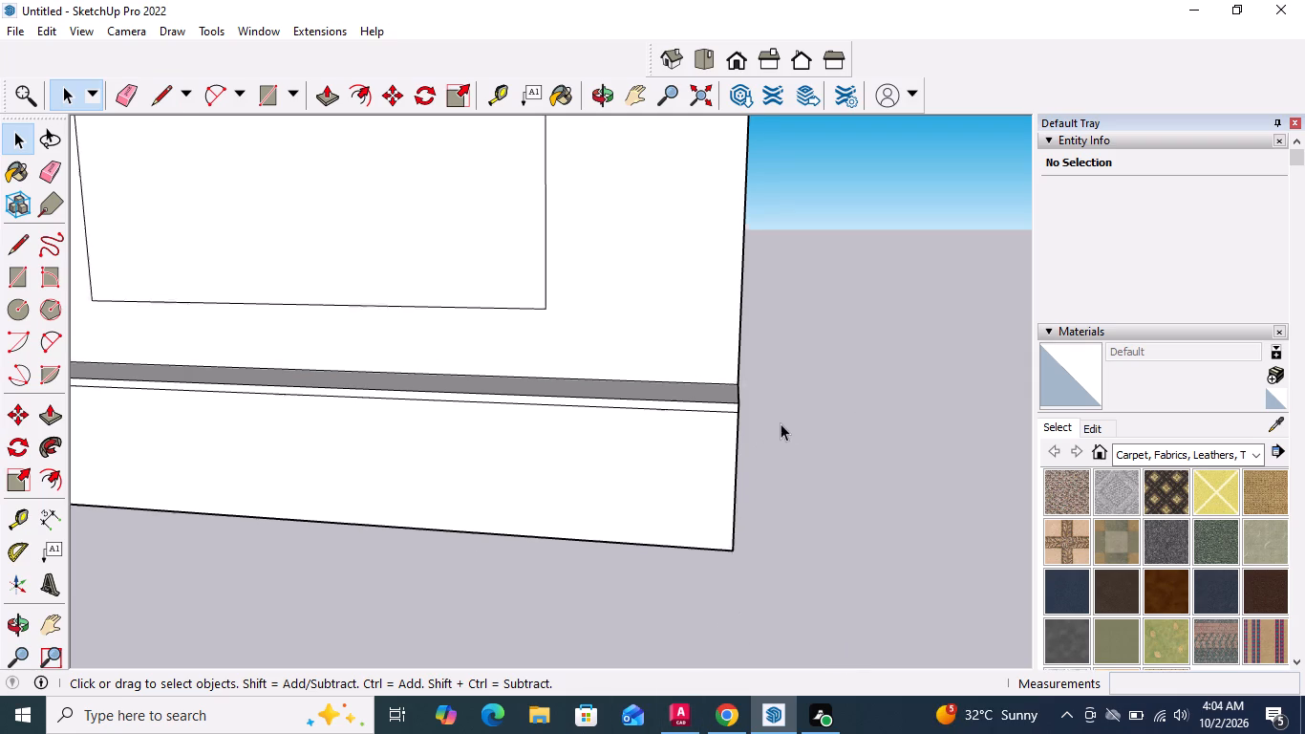
{"action": "scroll", "coordinate": [781, 423], "scroll_direction": "down", "scroll_amount": 6}
{"action": "scroll", "coordinate": [310, 399], "scroll_direction": "up", "scroll_amount": 4}
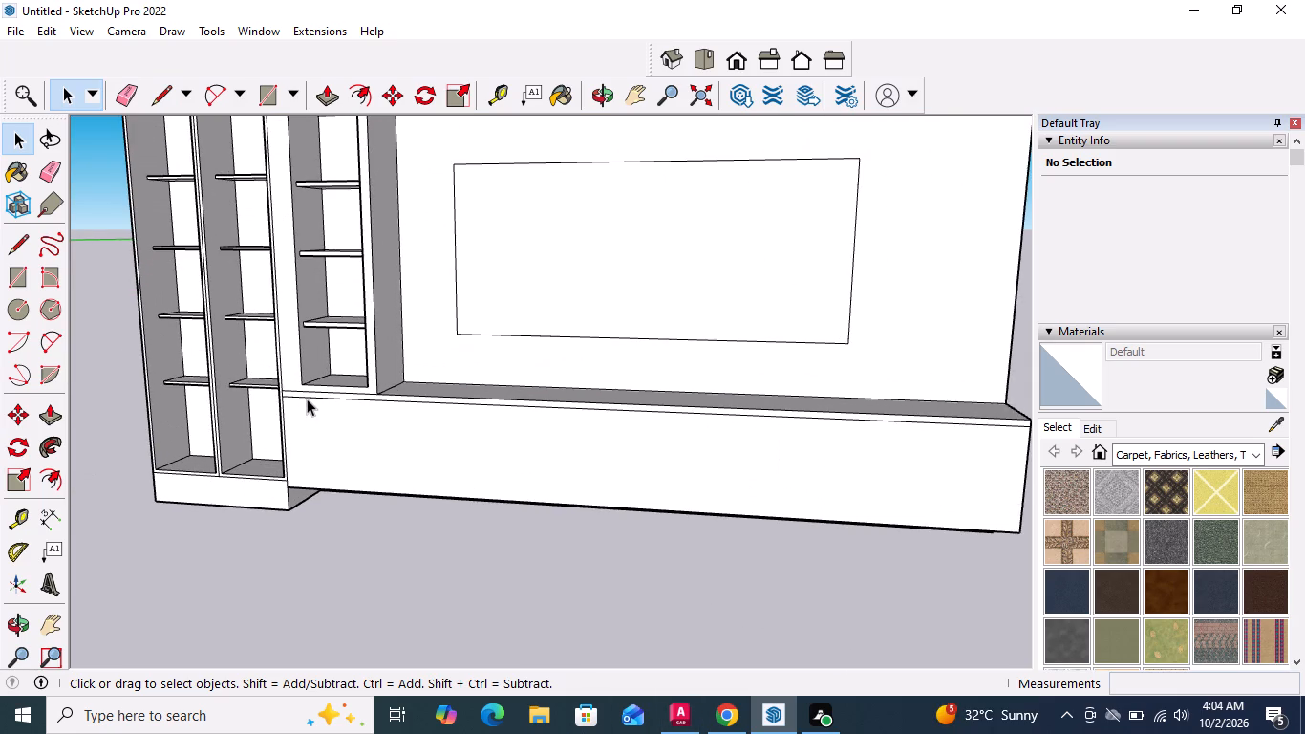
{"action": "scroll", "coordinate": [307, 399], "scroll_direction": "up", "scroll_amount": 1}
{"action": "scroll", "coordinate": [307, 399], "scroll_direction": "down", "scroll_amount": 1}
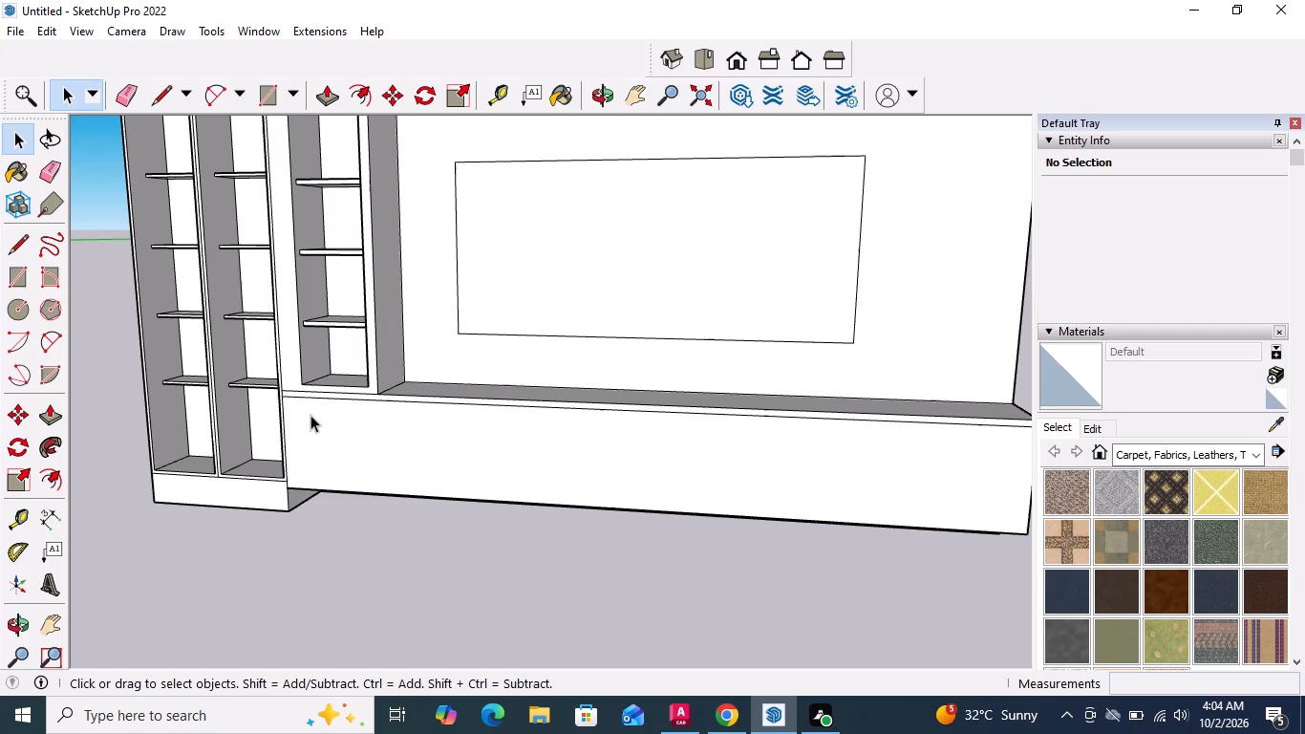
{"action": "left_click", "coordinate": [23, 252]}
{"action": "scroll", "coordinate": [311, 429], "scroll_direction": "up", "scroll_amount": 4}
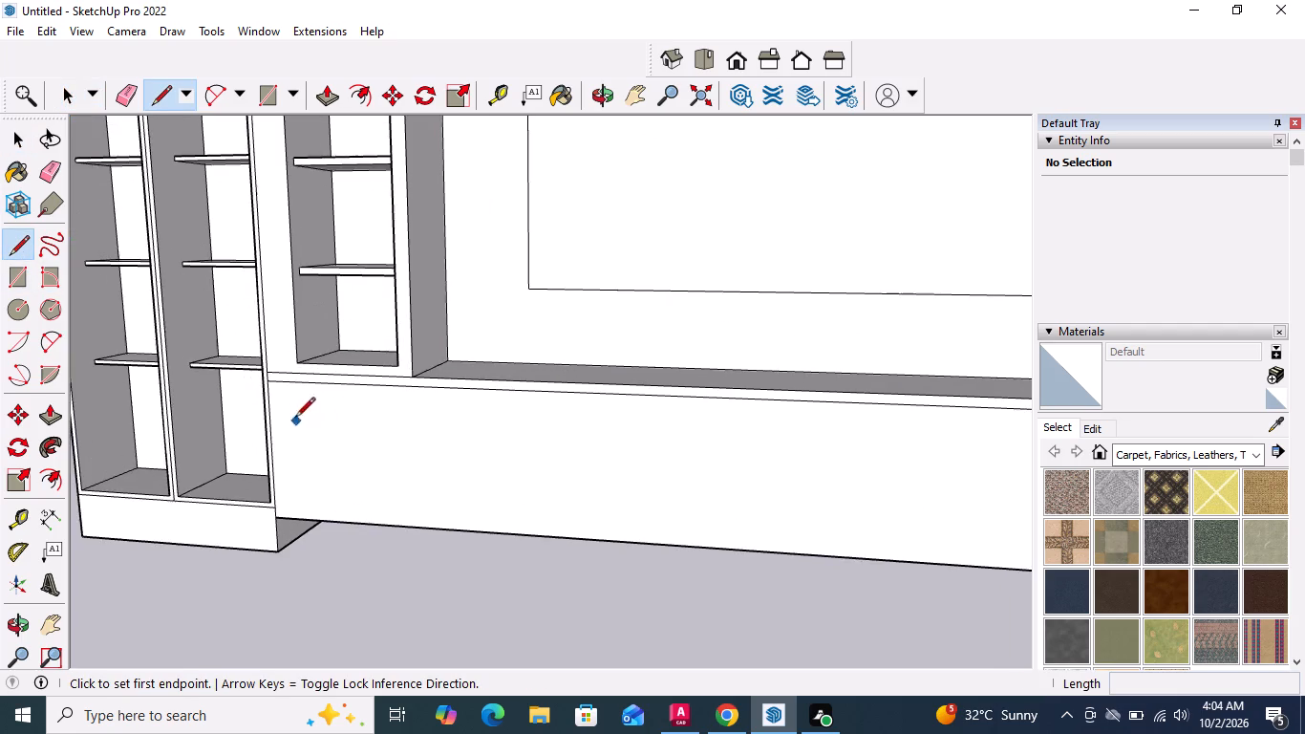
{"action": "scroll", "coordinate": [274, 397], "scroll_direction": "up", "scroll_amount": 9}
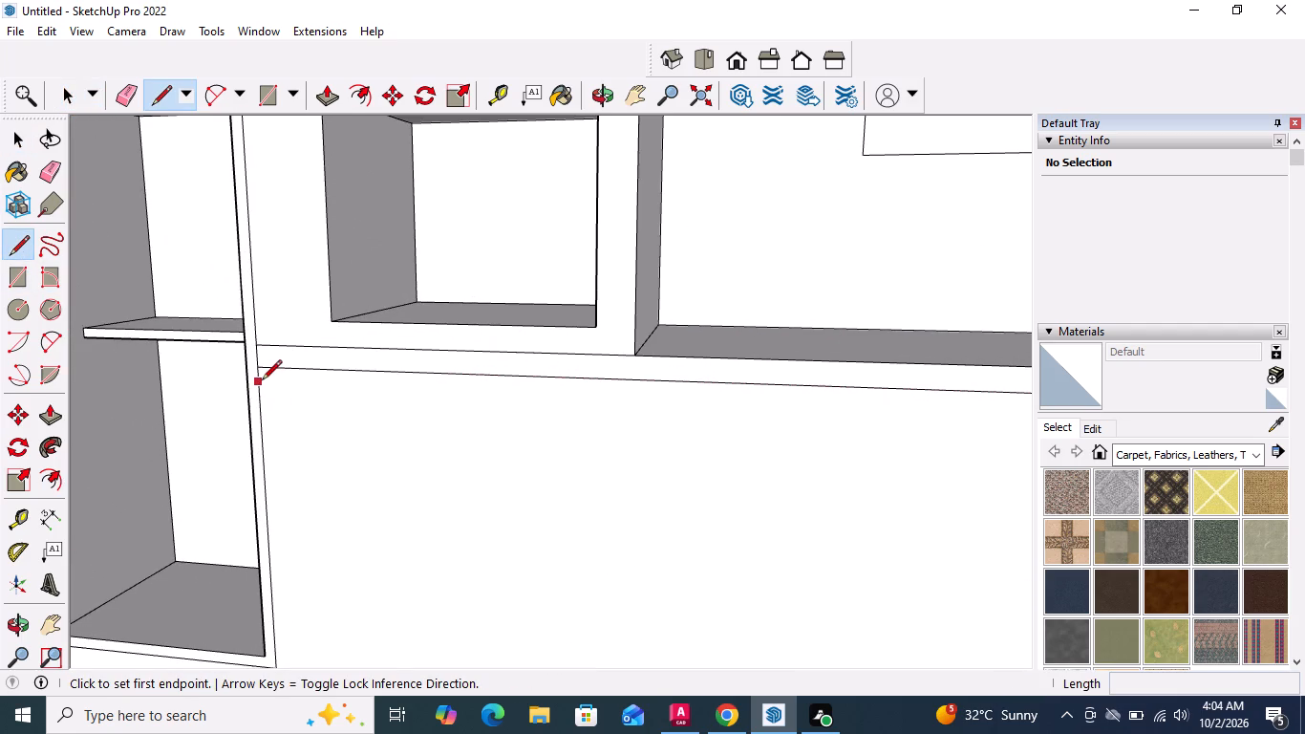
{"action": "left_click", "coordinate": [262, 381]}
{"action": "scroll", "coordinate": [279, 408], "scroll_direction": "down", "scroll_amount": 15}
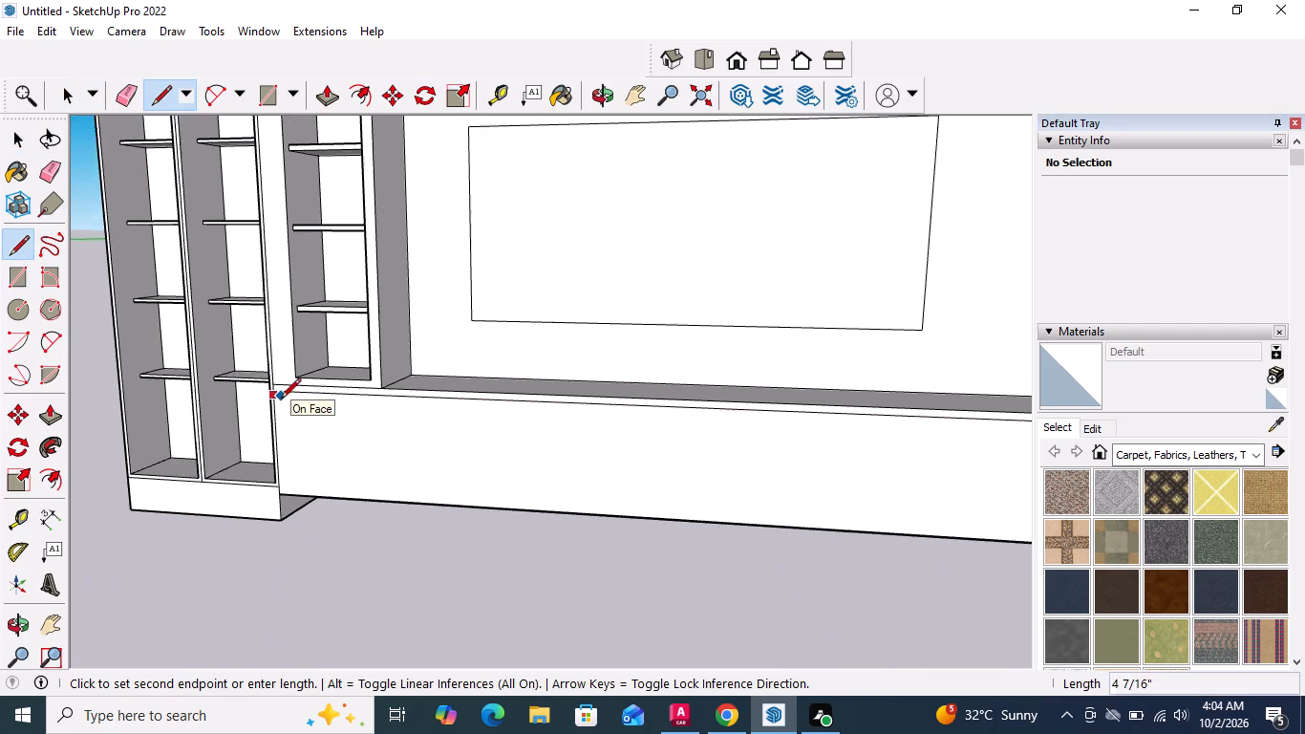
{"action": "scroll", "coordinate": [281, 399], "scroll_direction": "down", "scroll_amount": 3}
{"action": "scroll", "coordinate": [831, 439], "scroll_direction": "up", "scroll_amount": 11}
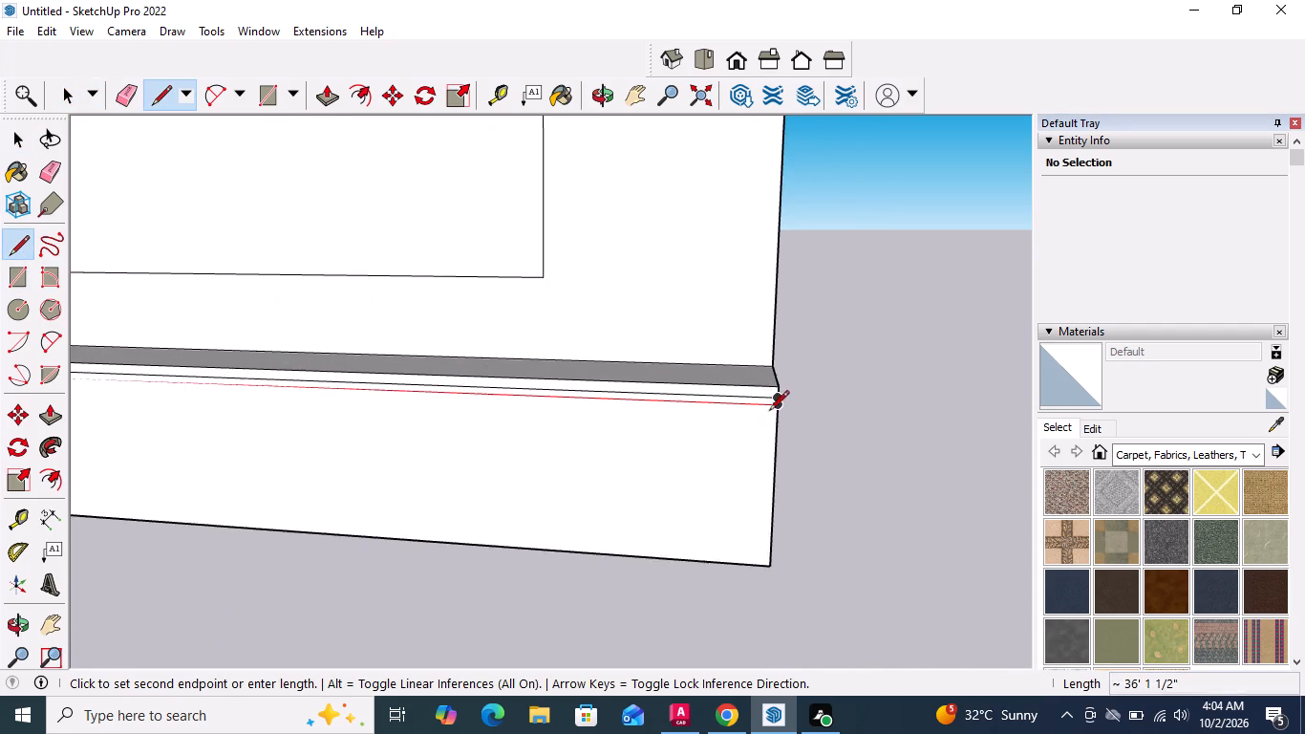
{"action": "scroll", "coordinate": [769, 412], "scroll_direction": "up", "scroll_amount": 2}
{"action": "left_click", "coordinate": [780, 406]}
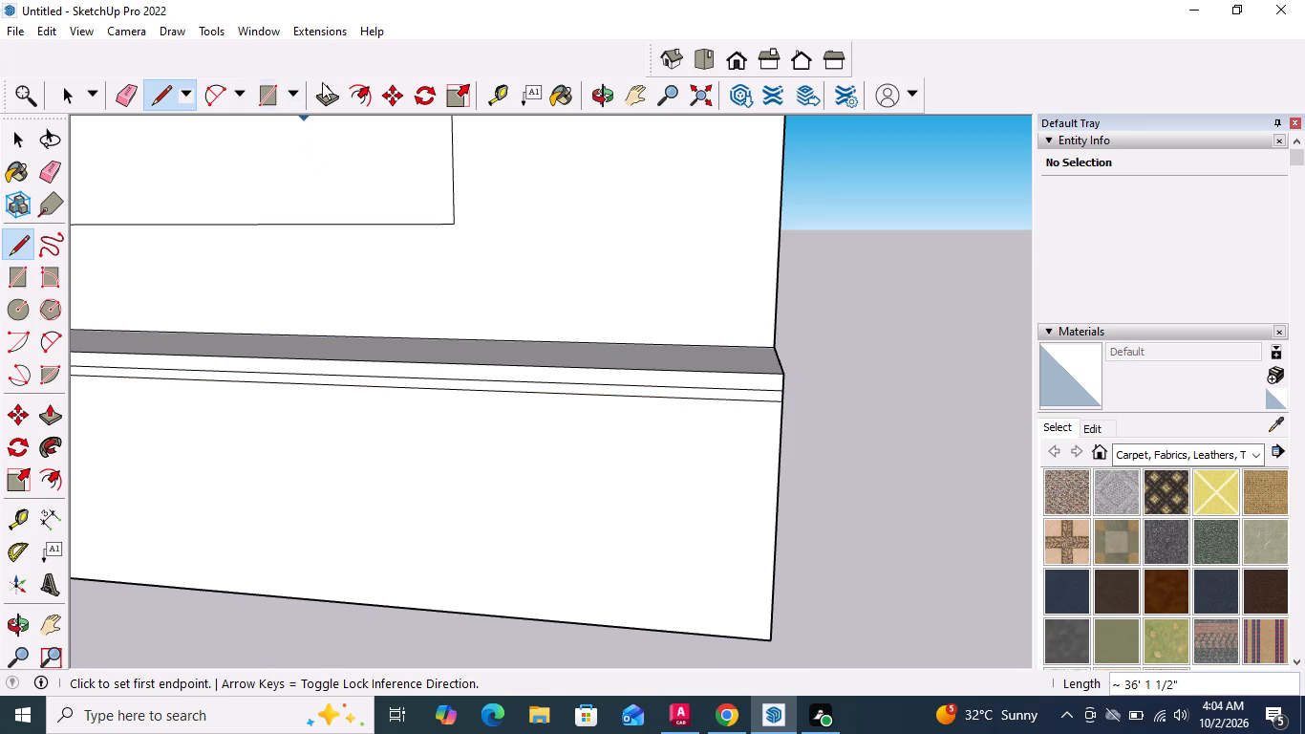
Extrude the narrow strip between the two lines on the base cabinet front outward about 1 9/16" with Push/Pull.
{"action": "left_click", "coordinate": [332, 95]}
{"action": "scroll", "coordinate": [767, 435], "scroll_direction": "up", "scroll_amount": 3}
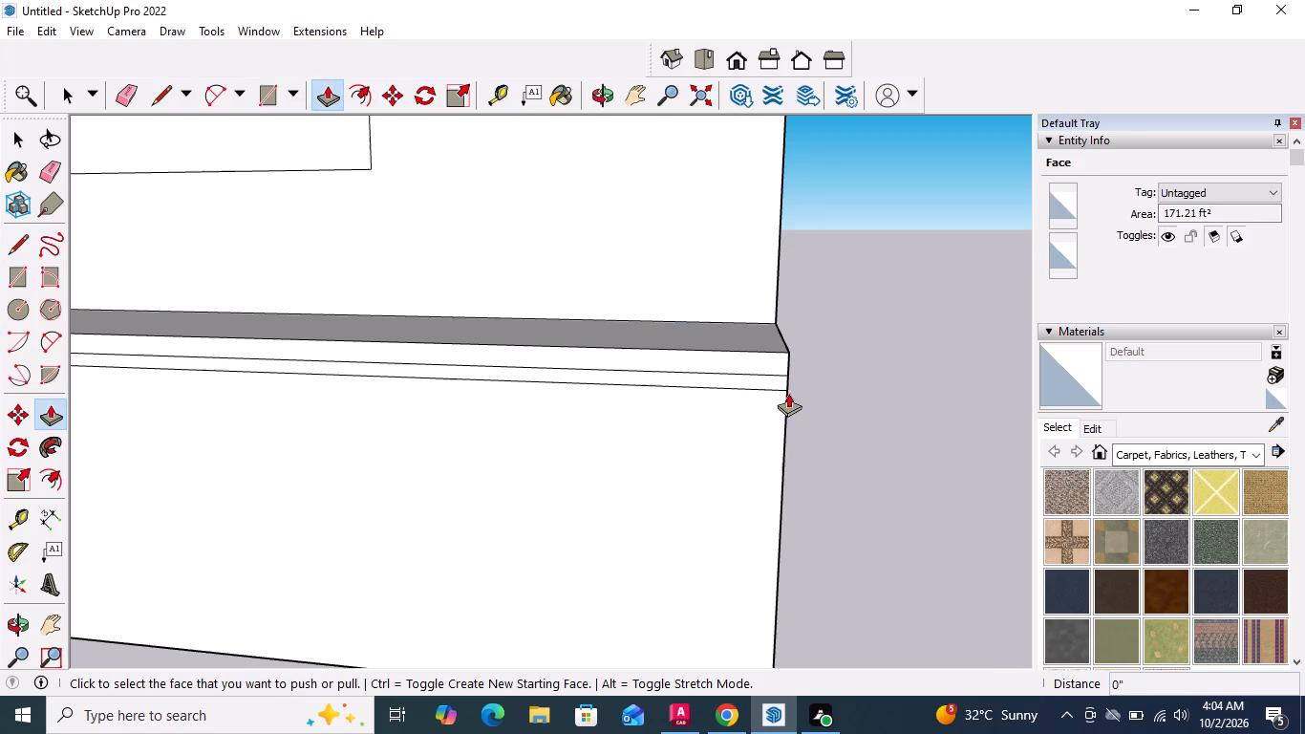
{"action": "left_click", "coordinate": [786, 378]}
{"action": "middle_click_drag", "start_coordinate": [786, 378], "coordinate": [490, 393]}
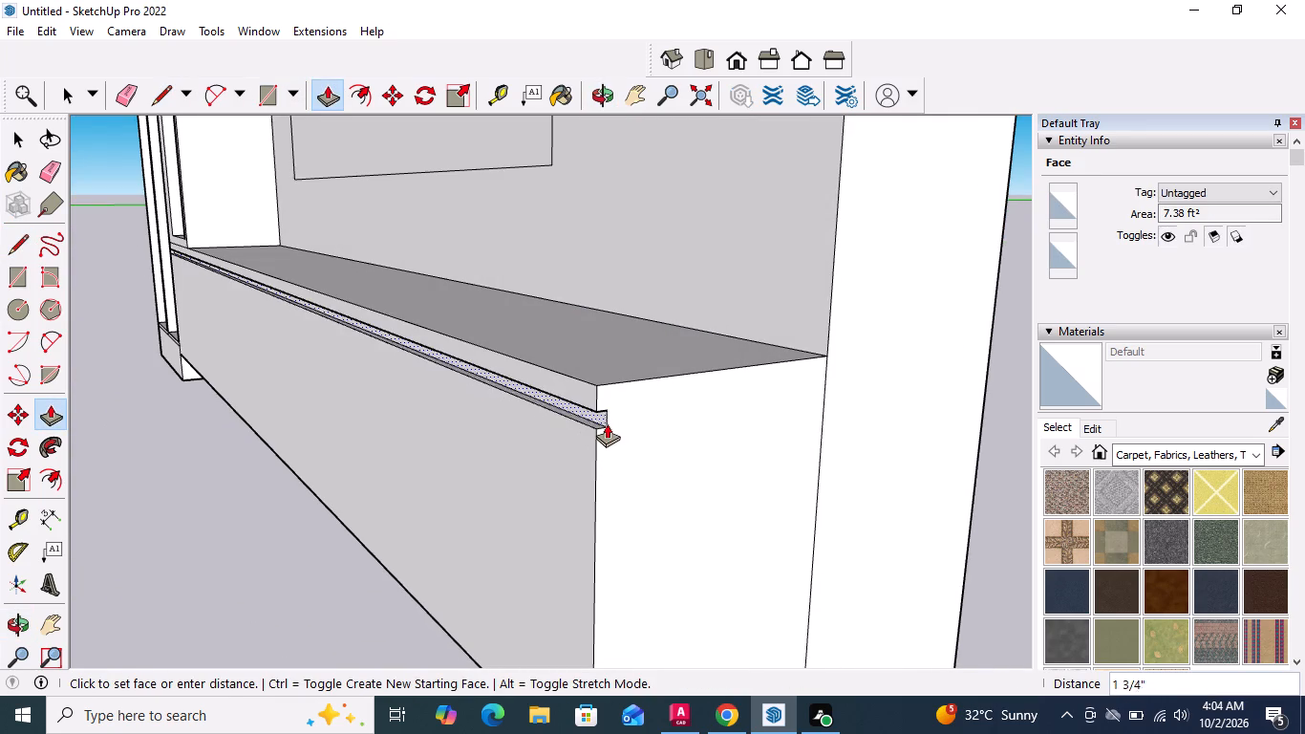
{"action": "left_click_drag", "start_coordinate": [607, 424], "coordinate": [615, 422]}
{"action": "scroll", "coordinate": [686, 418], "scroll_direction": "down", "scroll_amount": 3}
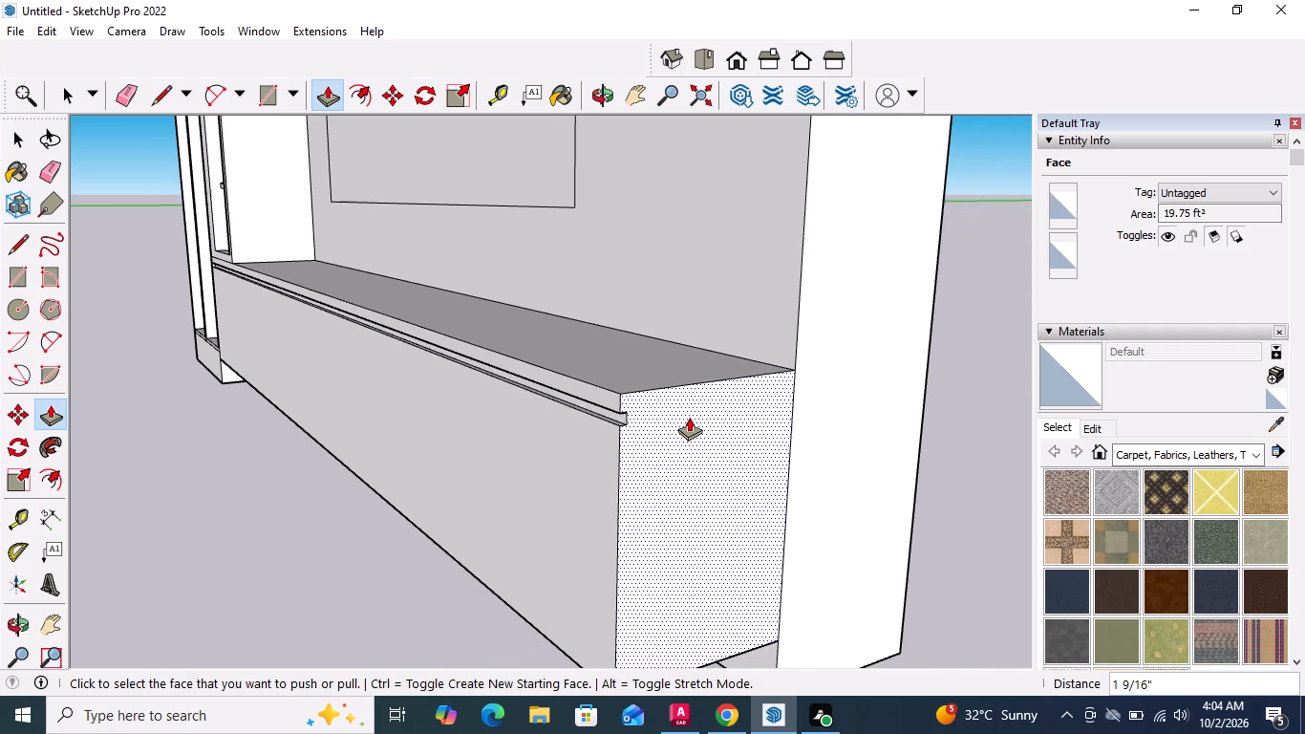
{"action": "key", "text": "space"}
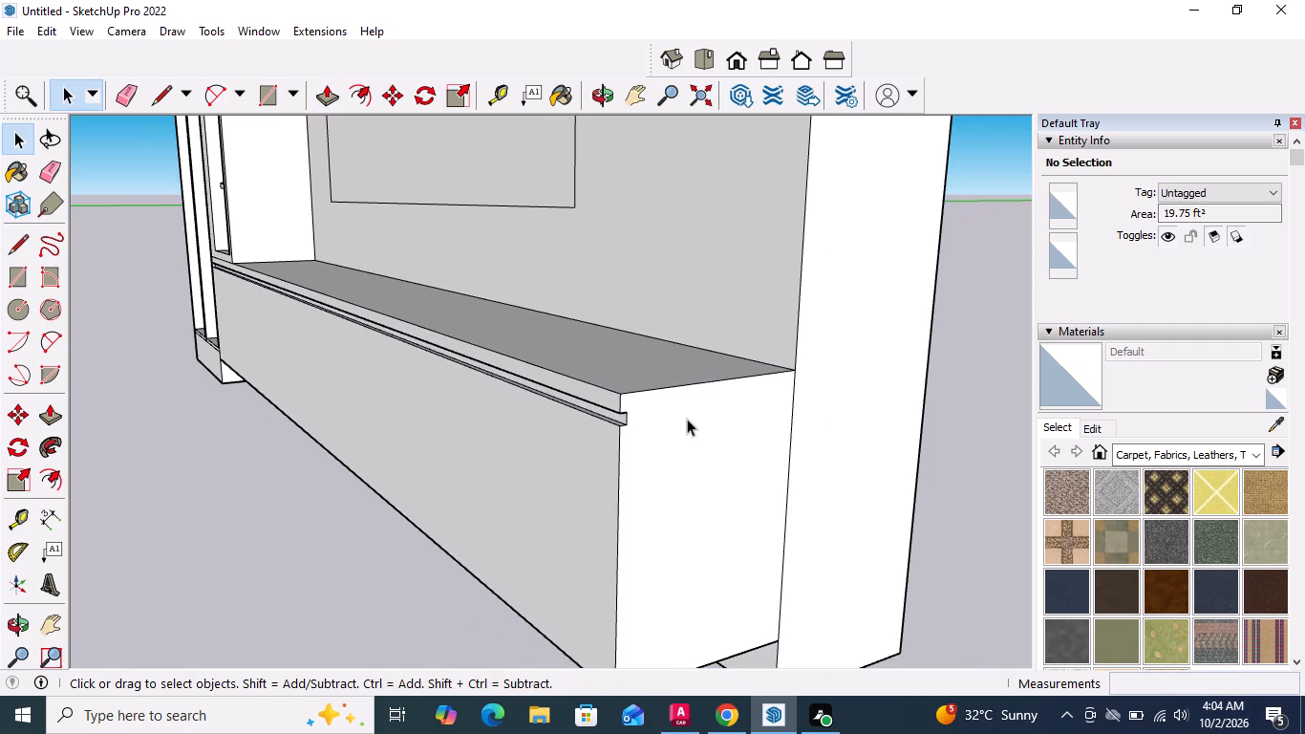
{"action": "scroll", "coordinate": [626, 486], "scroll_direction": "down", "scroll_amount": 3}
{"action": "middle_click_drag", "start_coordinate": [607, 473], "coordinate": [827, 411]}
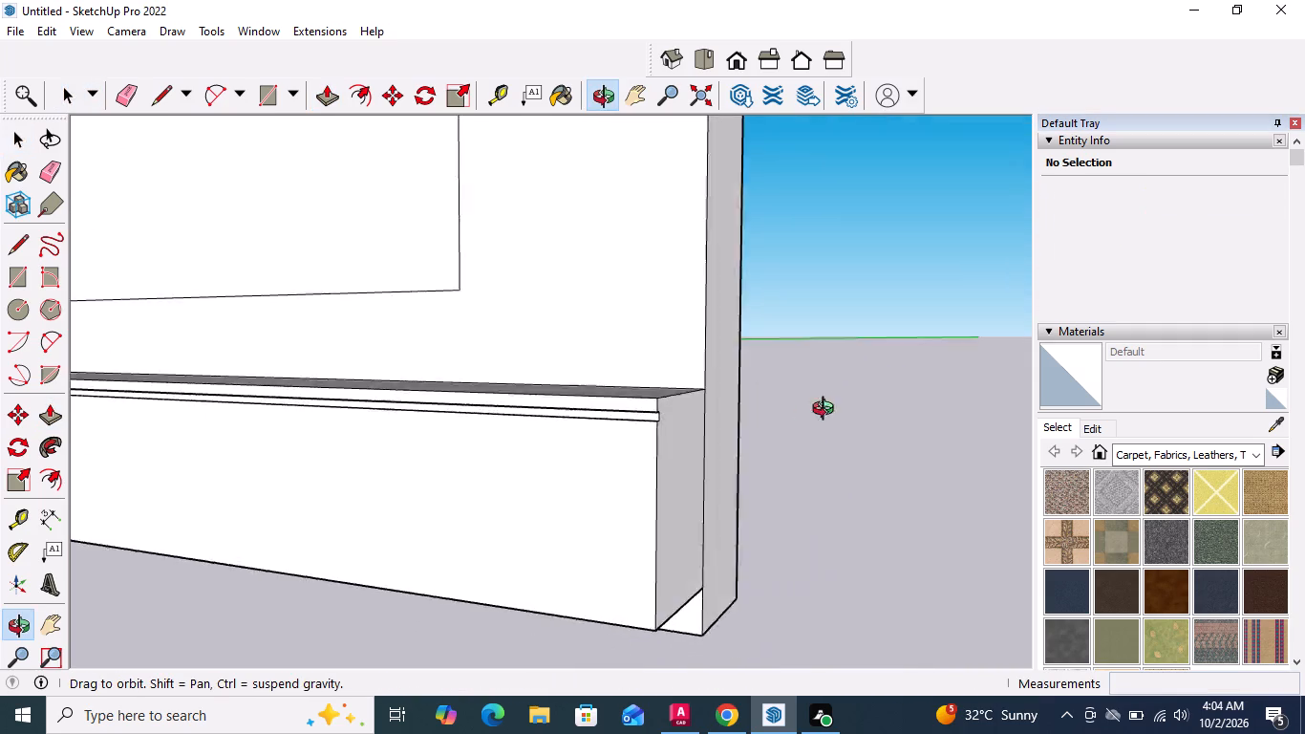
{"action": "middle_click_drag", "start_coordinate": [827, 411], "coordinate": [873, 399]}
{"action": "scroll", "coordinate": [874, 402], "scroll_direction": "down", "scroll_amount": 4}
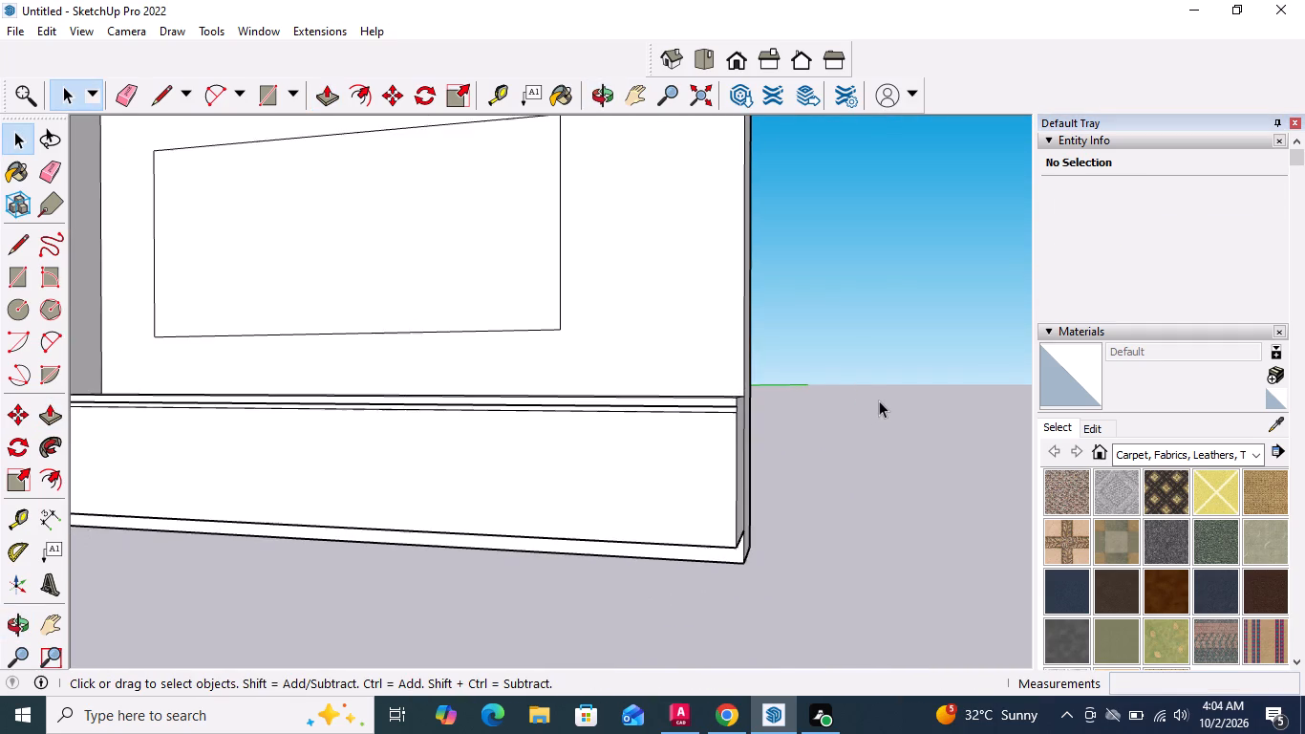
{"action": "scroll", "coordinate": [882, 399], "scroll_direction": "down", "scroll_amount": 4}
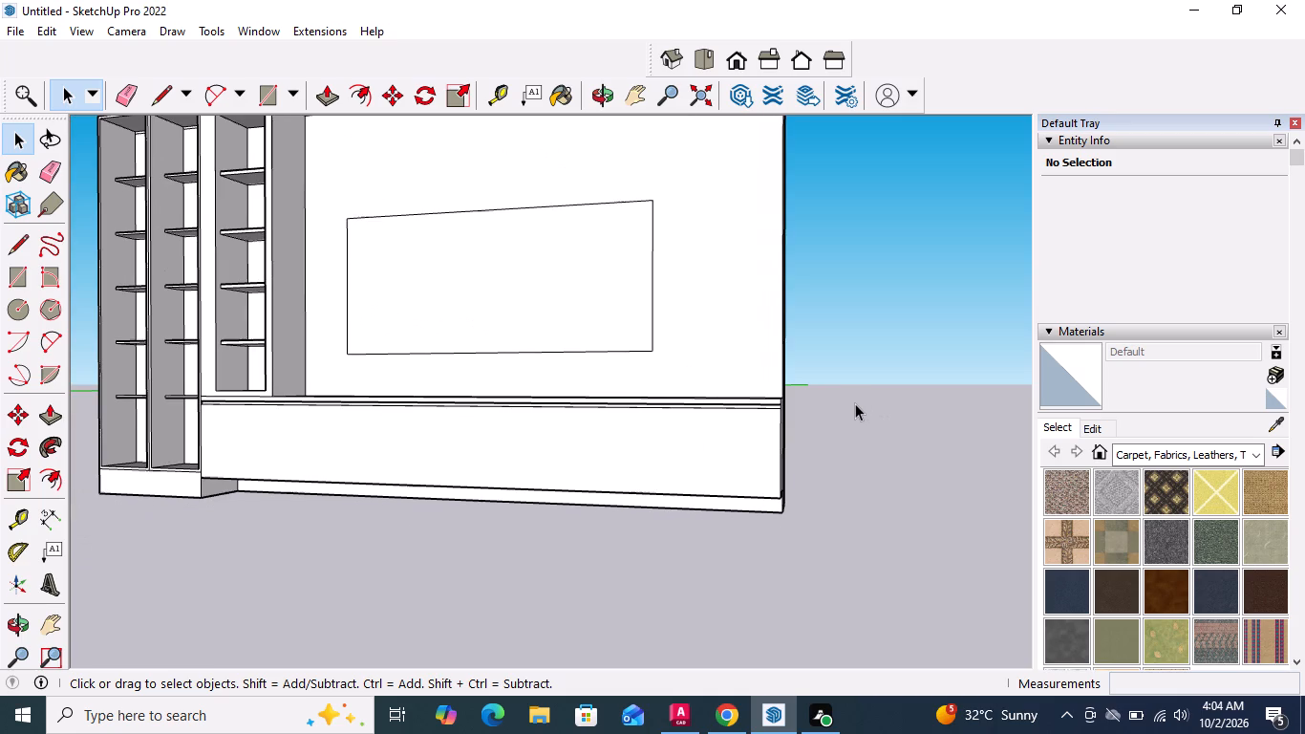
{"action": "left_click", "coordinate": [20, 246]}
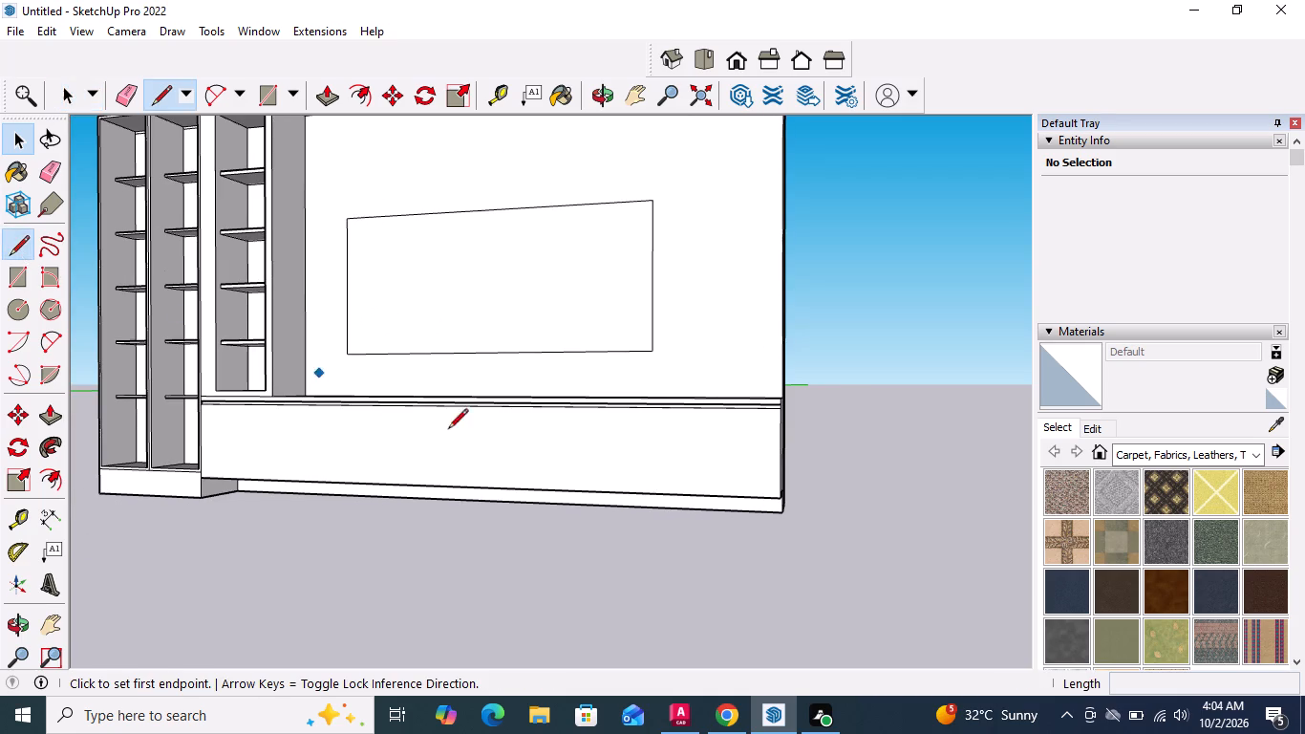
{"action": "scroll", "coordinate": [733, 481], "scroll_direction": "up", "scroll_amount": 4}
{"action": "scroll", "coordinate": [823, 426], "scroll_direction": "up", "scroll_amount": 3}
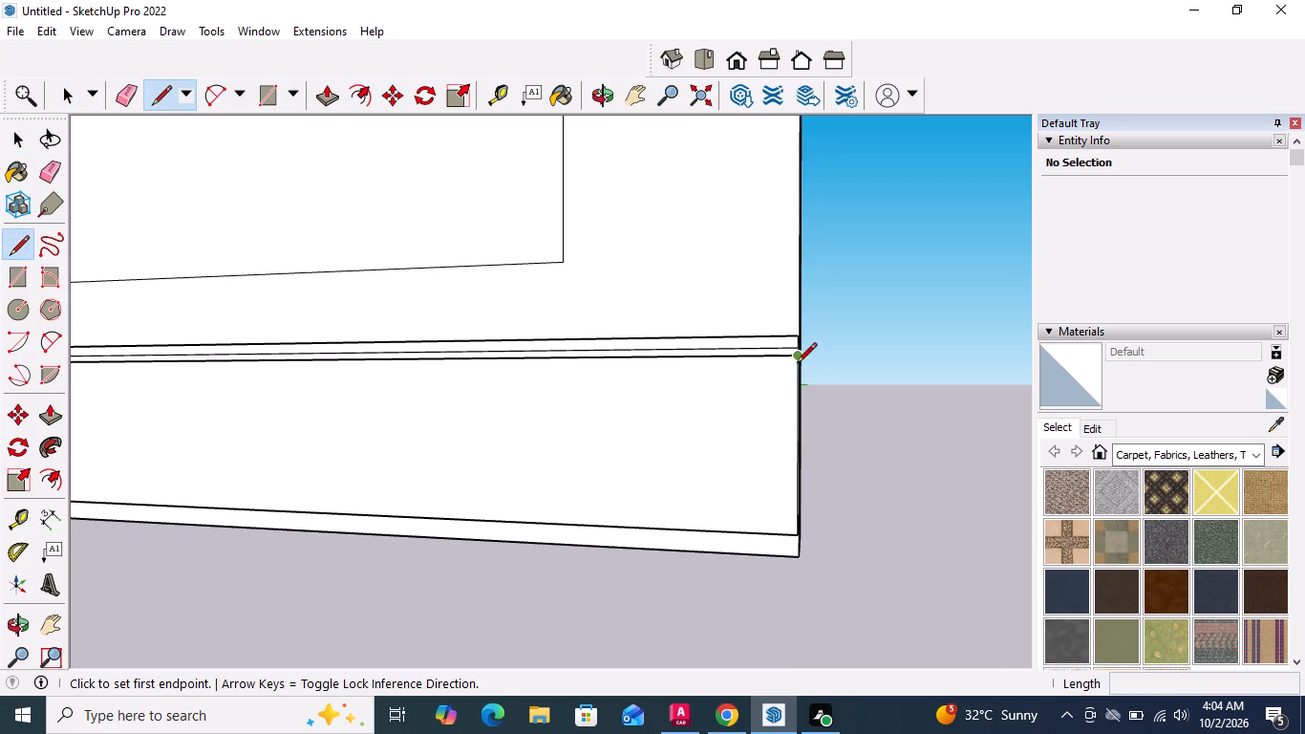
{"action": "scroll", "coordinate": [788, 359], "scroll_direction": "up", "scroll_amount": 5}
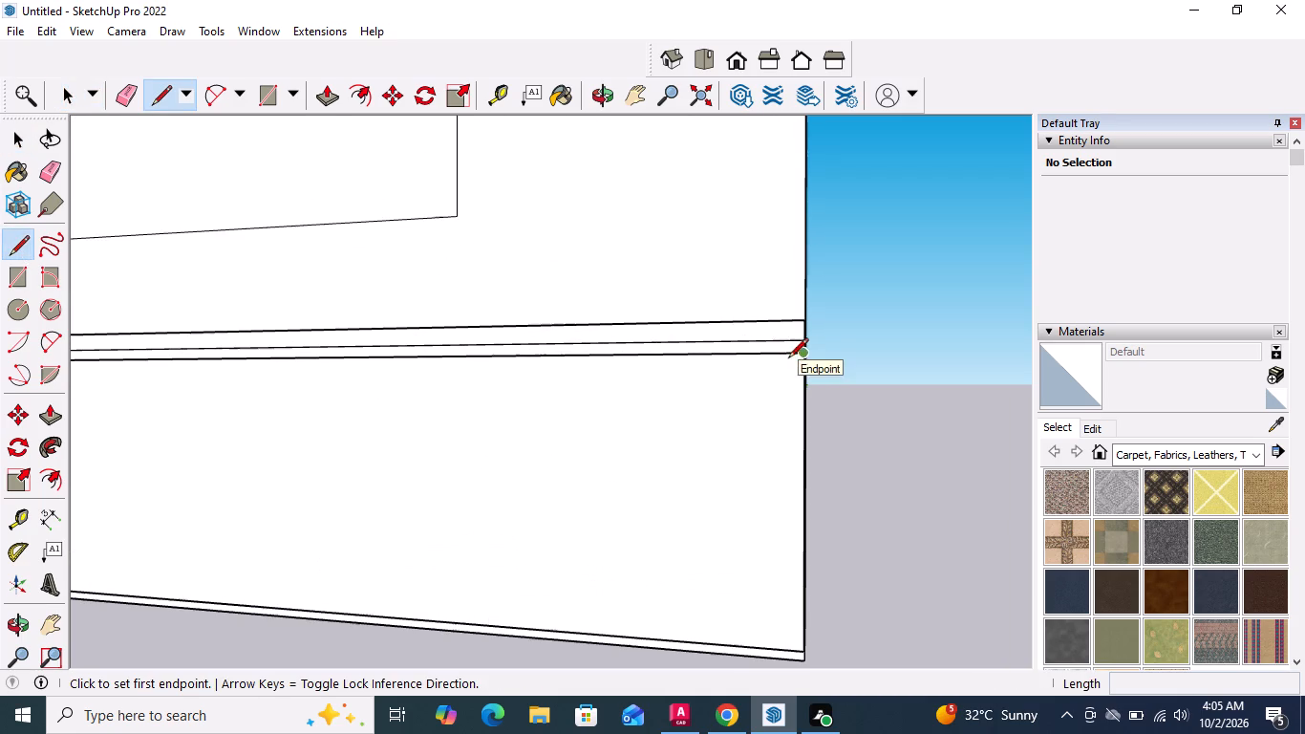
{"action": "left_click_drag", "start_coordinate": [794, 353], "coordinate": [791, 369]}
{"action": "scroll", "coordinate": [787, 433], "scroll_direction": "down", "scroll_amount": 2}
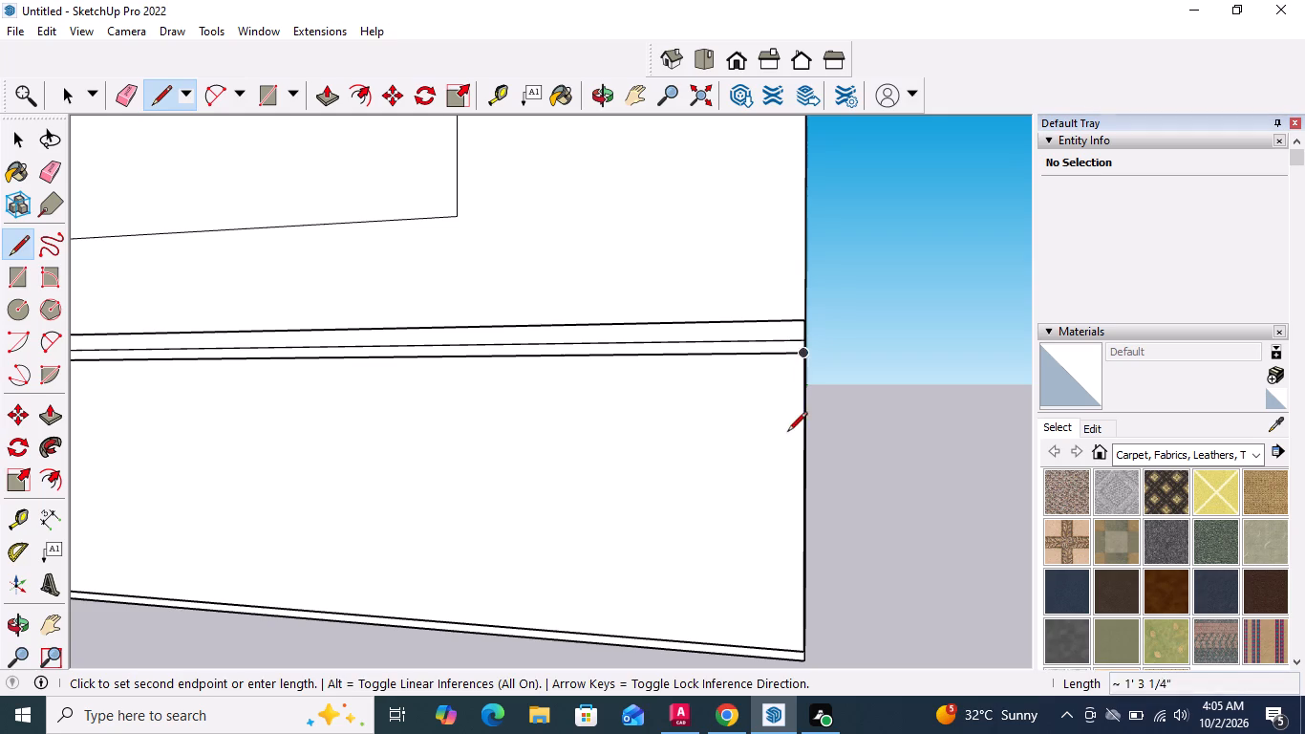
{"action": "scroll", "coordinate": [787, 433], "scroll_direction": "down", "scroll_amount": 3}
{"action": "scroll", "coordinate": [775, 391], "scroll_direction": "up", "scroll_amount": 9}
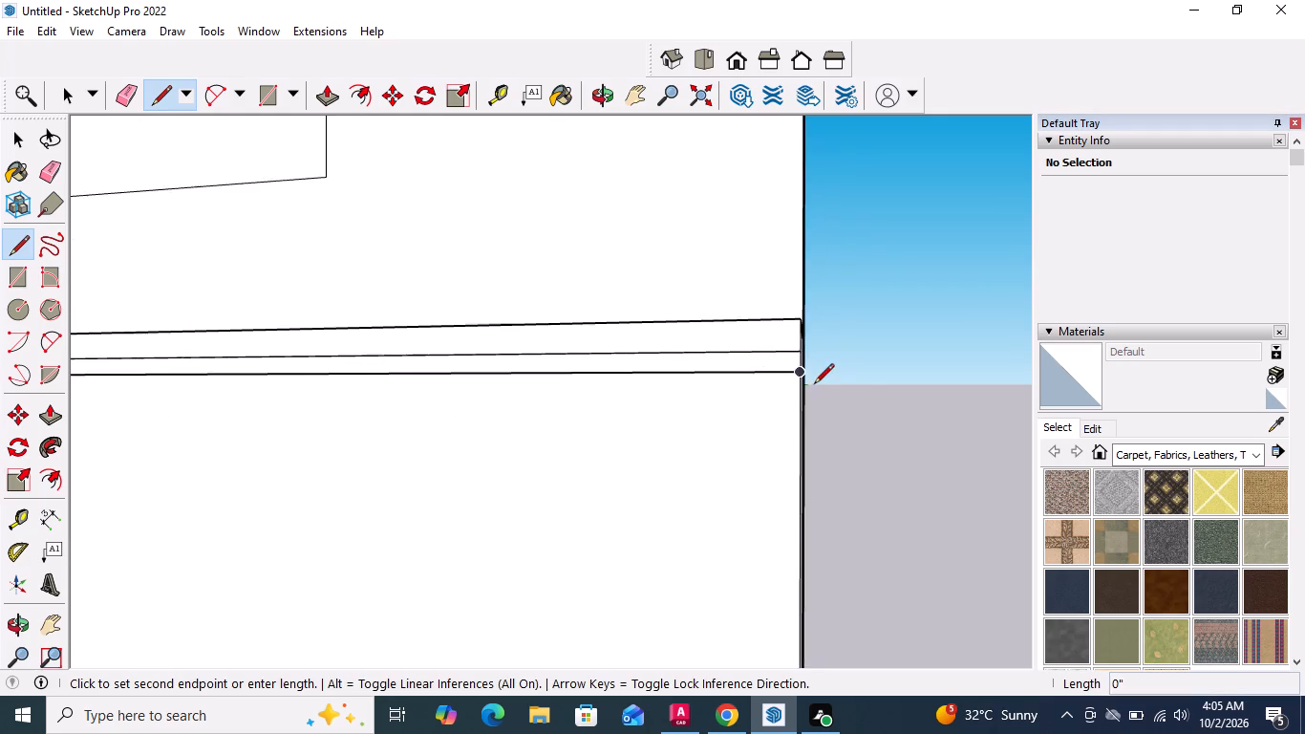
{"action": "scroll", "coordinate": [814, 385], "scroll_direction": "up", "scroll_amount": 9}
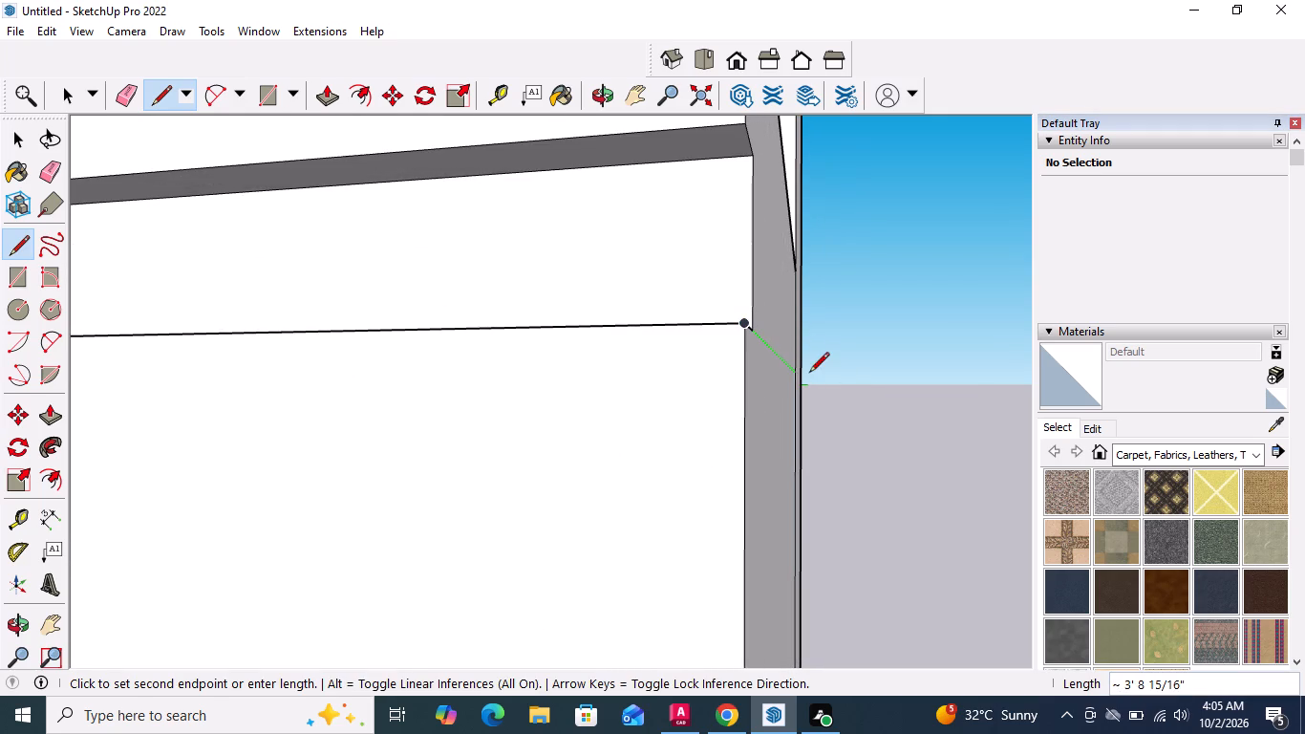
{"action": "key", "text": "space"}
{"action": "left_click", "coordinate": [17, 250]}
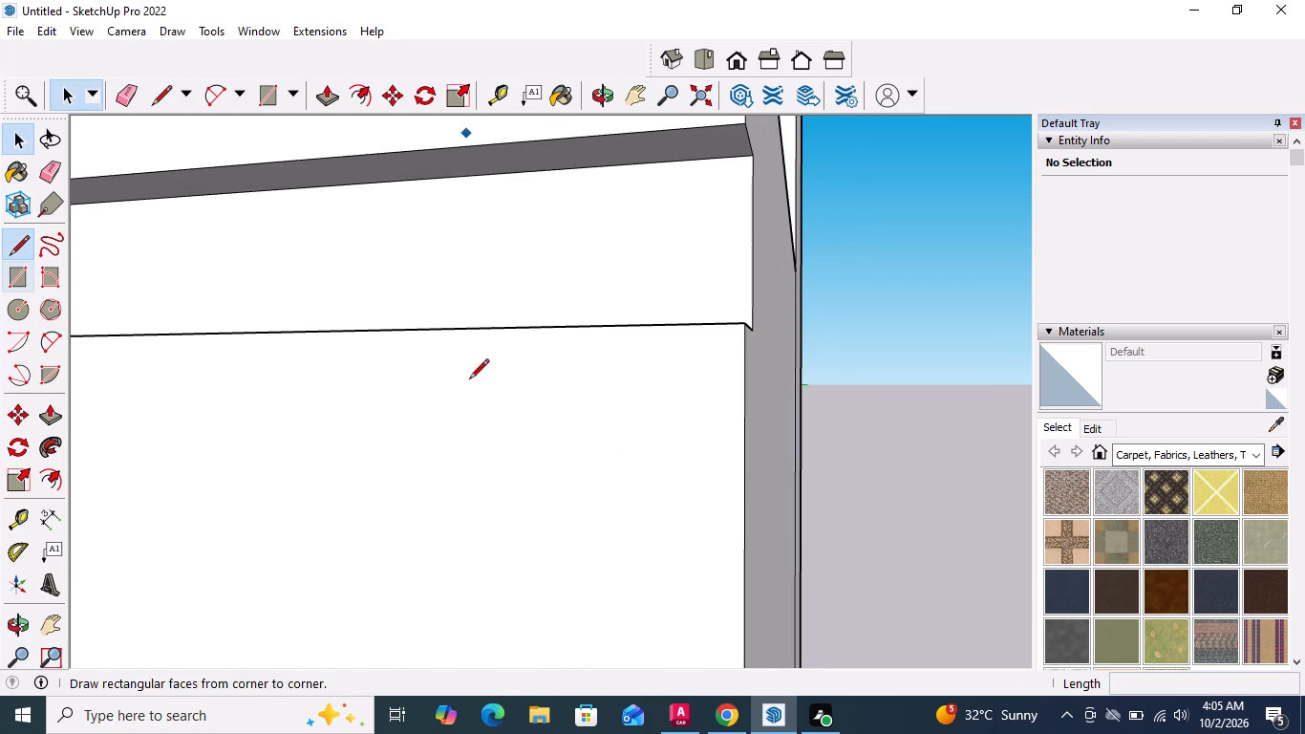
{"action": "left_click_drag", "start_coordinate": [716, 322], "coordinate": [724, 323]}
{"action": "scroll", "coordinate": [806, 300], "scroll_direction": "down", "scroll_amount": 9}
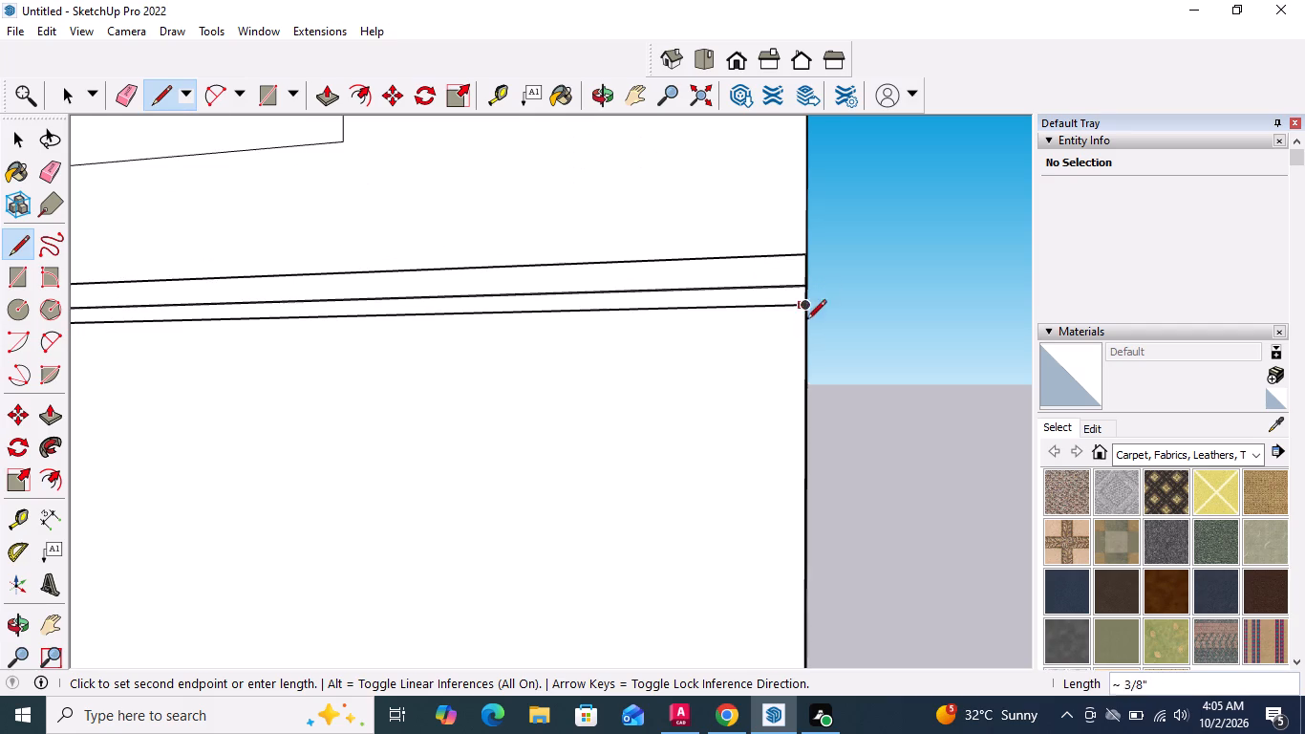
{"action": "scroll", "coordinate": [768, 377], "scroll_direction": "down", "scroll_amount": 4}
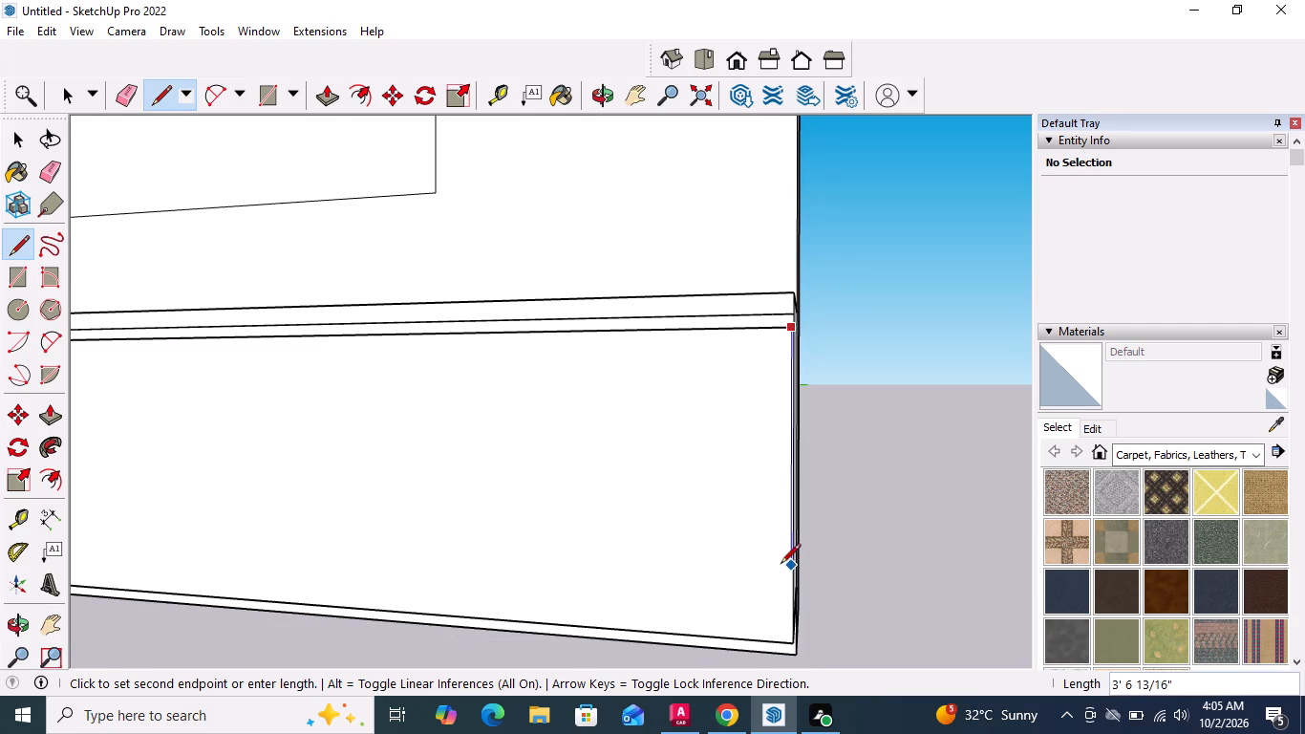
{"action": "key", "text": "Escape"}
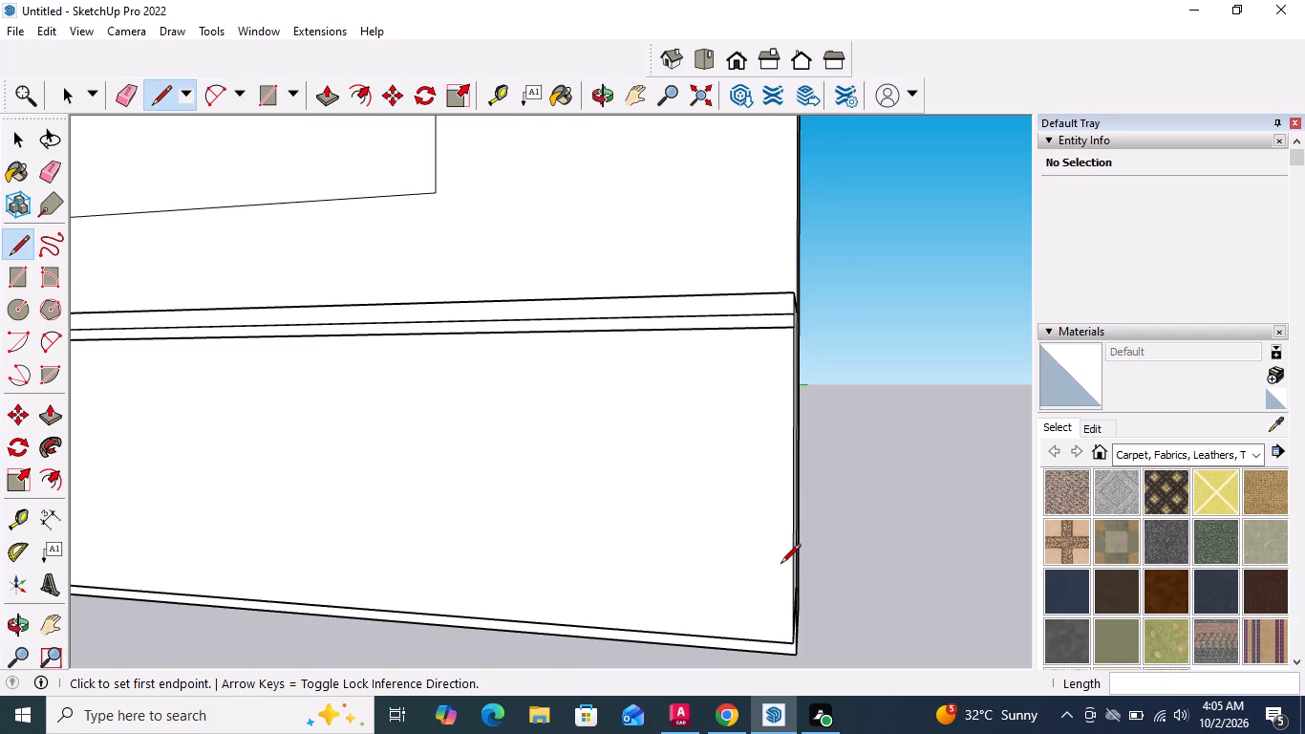
Draw a vertical line about 4' 8 7/8" long near the right end of the base cabinet front, from trim strip to bottom edge.
{"action": "left_click", "coordinate": [14, 244]}
{"action": "scroll", "coordinate": [774, 333], "scroll_direction": "up", "scroll_amount": 11}
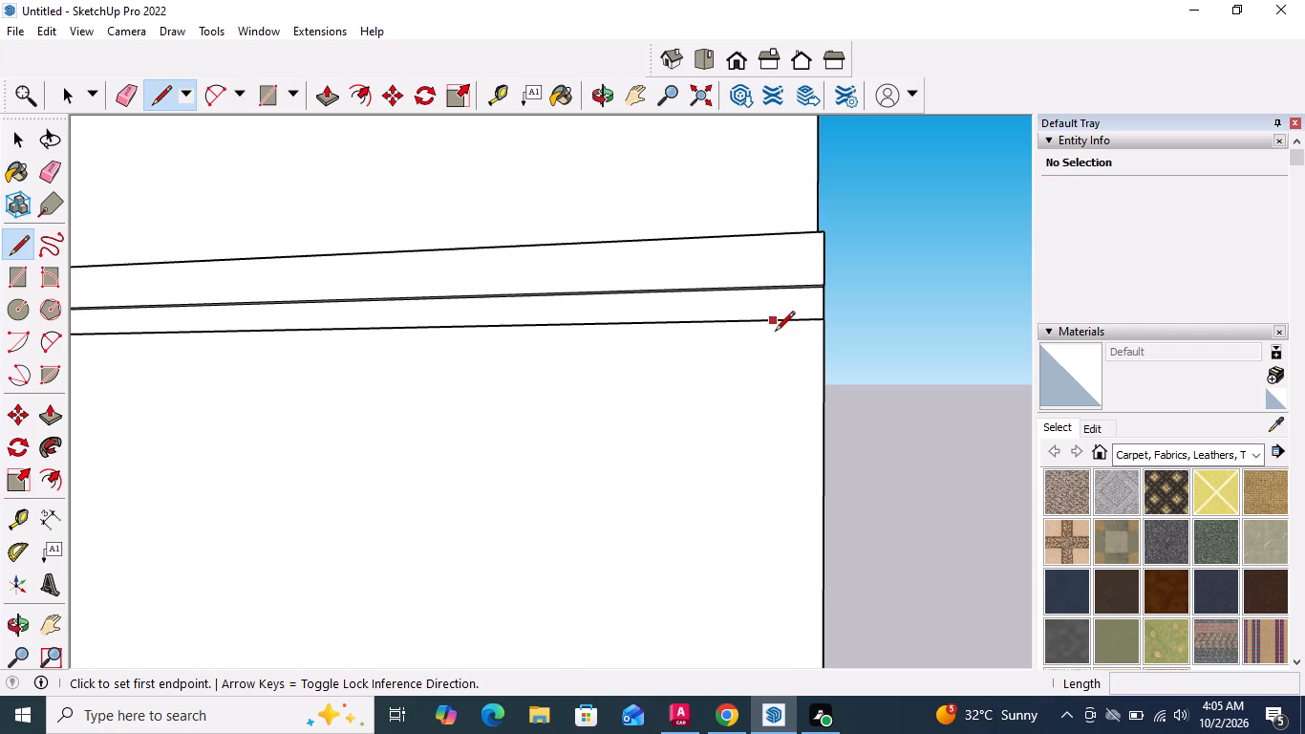
{"action": "scroll", "coordinate": [775, 333], "scroll_direction": "up", "scroll_amount": 2}
{"action": "left_click", "coordinate": [779, 311]}
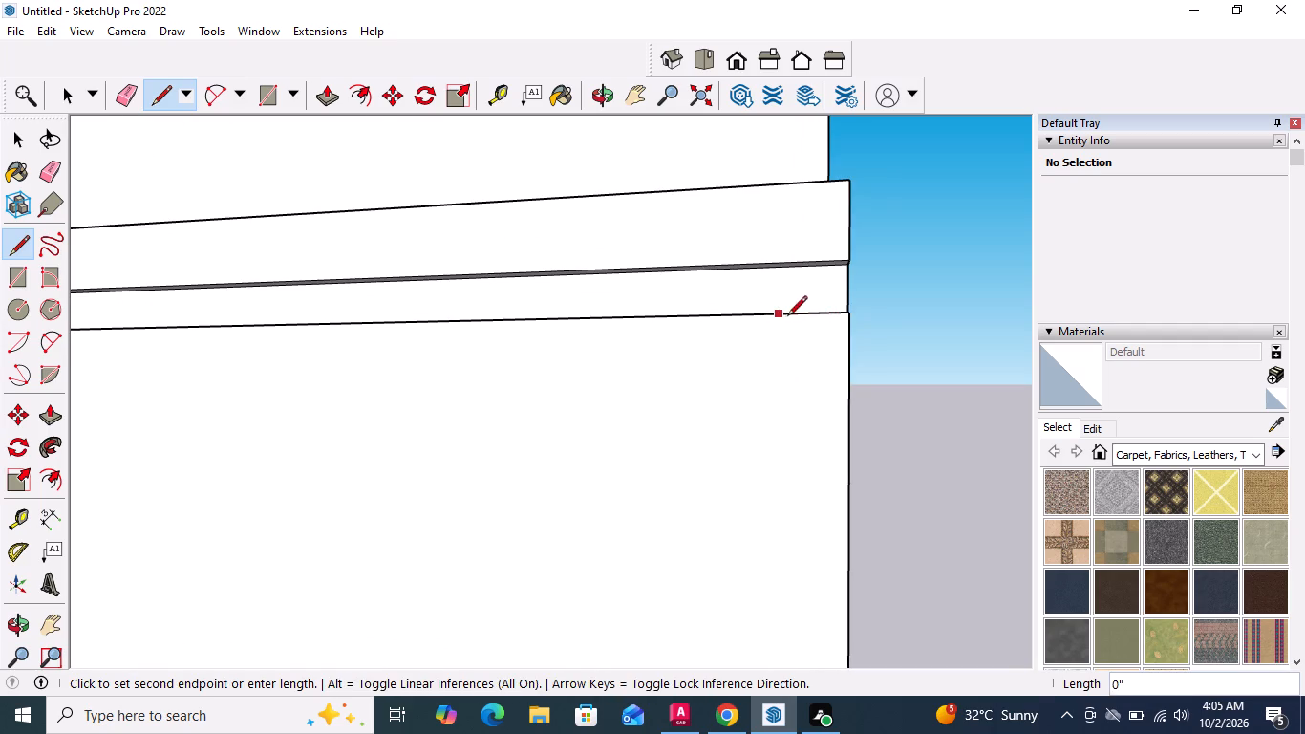
{"action": "scroll", "coordinate": [790, 317], "scroll_direction": "down", "scroll_amount": 14}
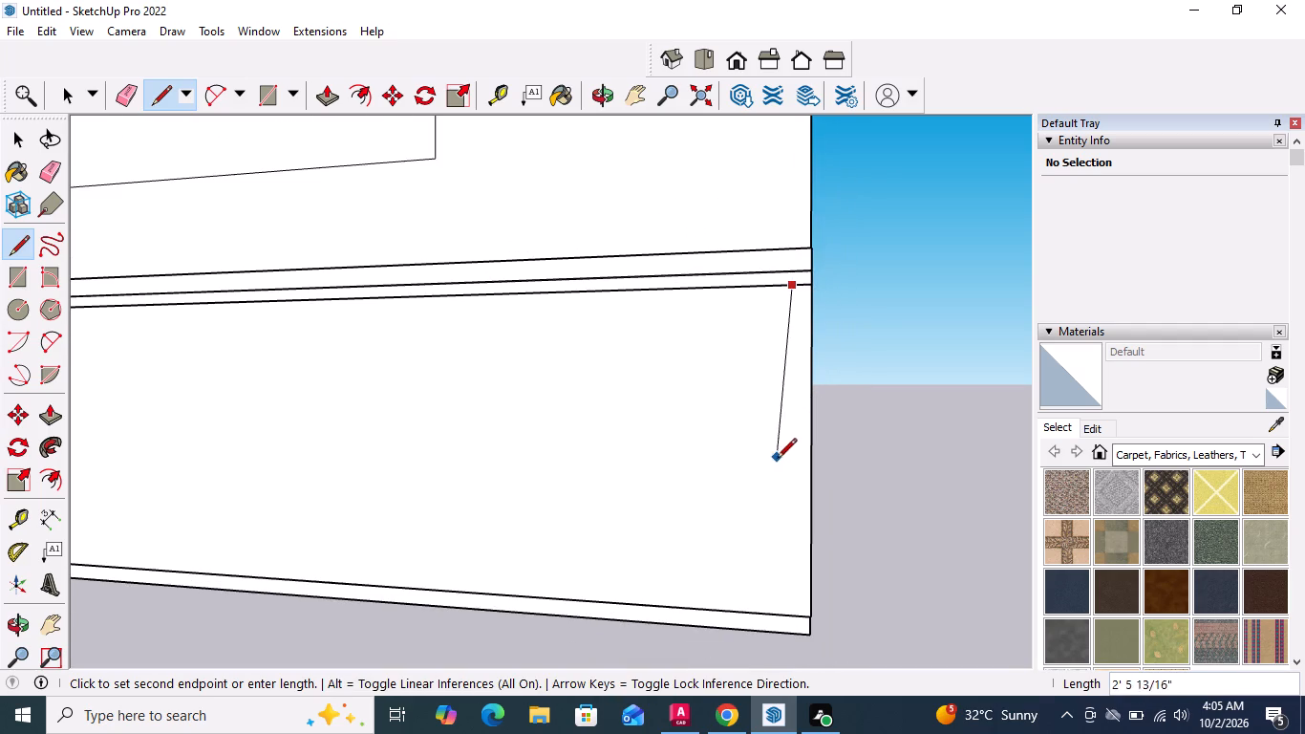
{"action": "left_click", "coordinate": [789, 615]}
{"action": "scroll", "coordinate": [862, 620], "scroll_direction": "up", "scroll_amount": 1}
{"action": "scroll", "coordinate": [883, 563], "scroll_direction": "down", "scroll_amount": 4}
{"action": "key", "text": "space"}
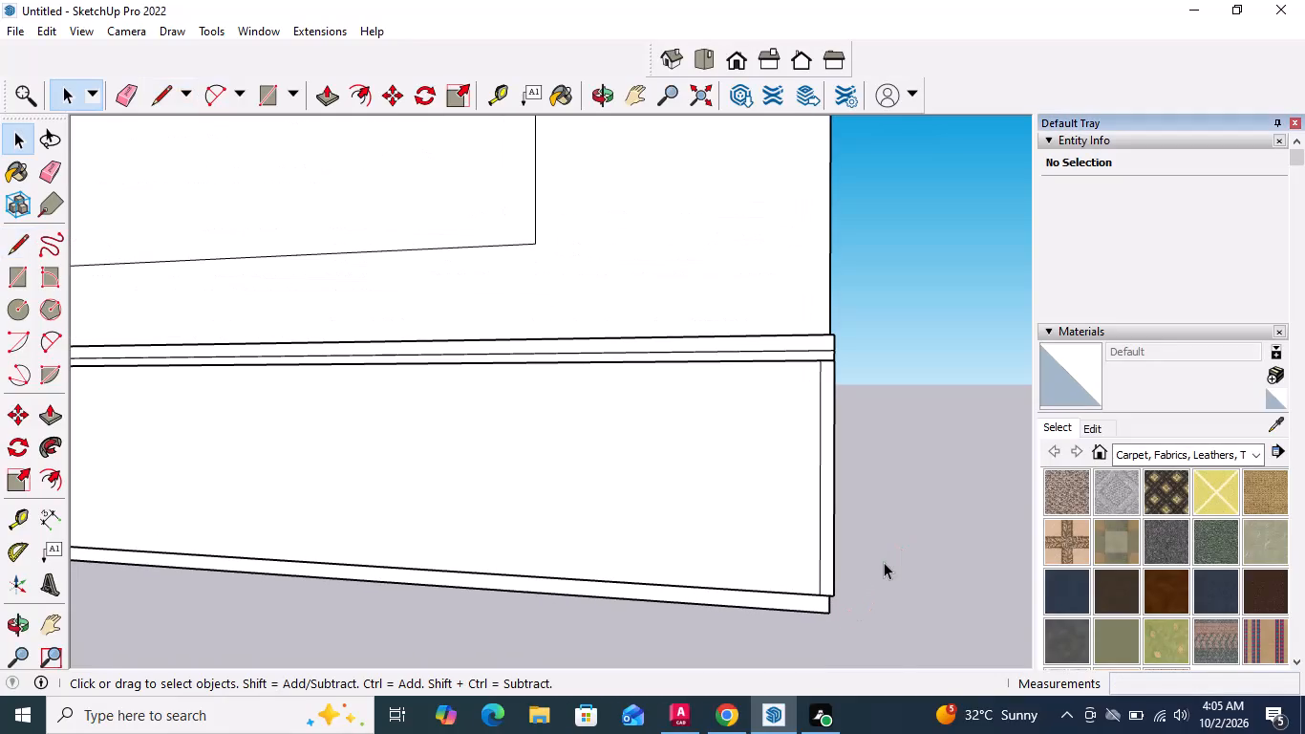
Move the vertical line about 1 5/8" closer to the base cabinet's right end, aligning it with the plinth's end.
{"action": "scroll", "coordinate": [835, 593], "scroll_direction": "up", "scroll_amount": 9}
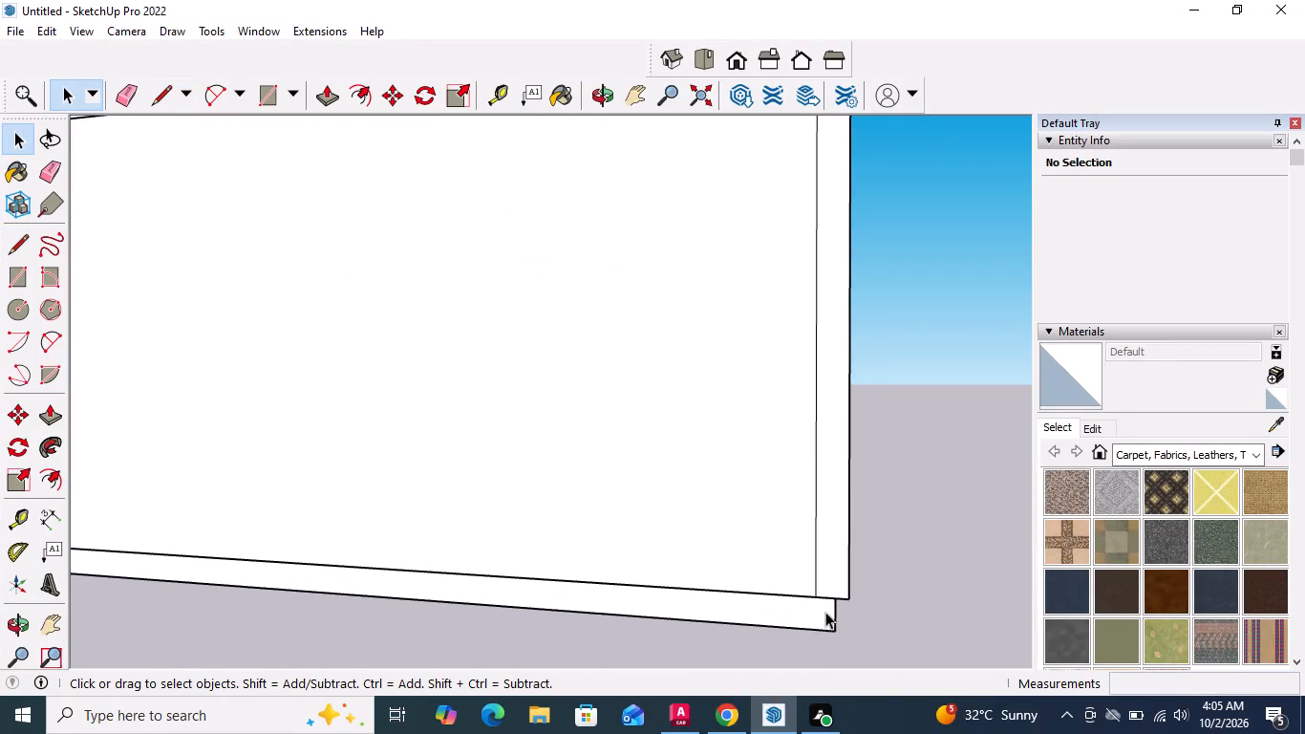
{"action": "scroll", "coordinate": [827, 611], "scroll_direction": "up", "scroll_amount": 4}
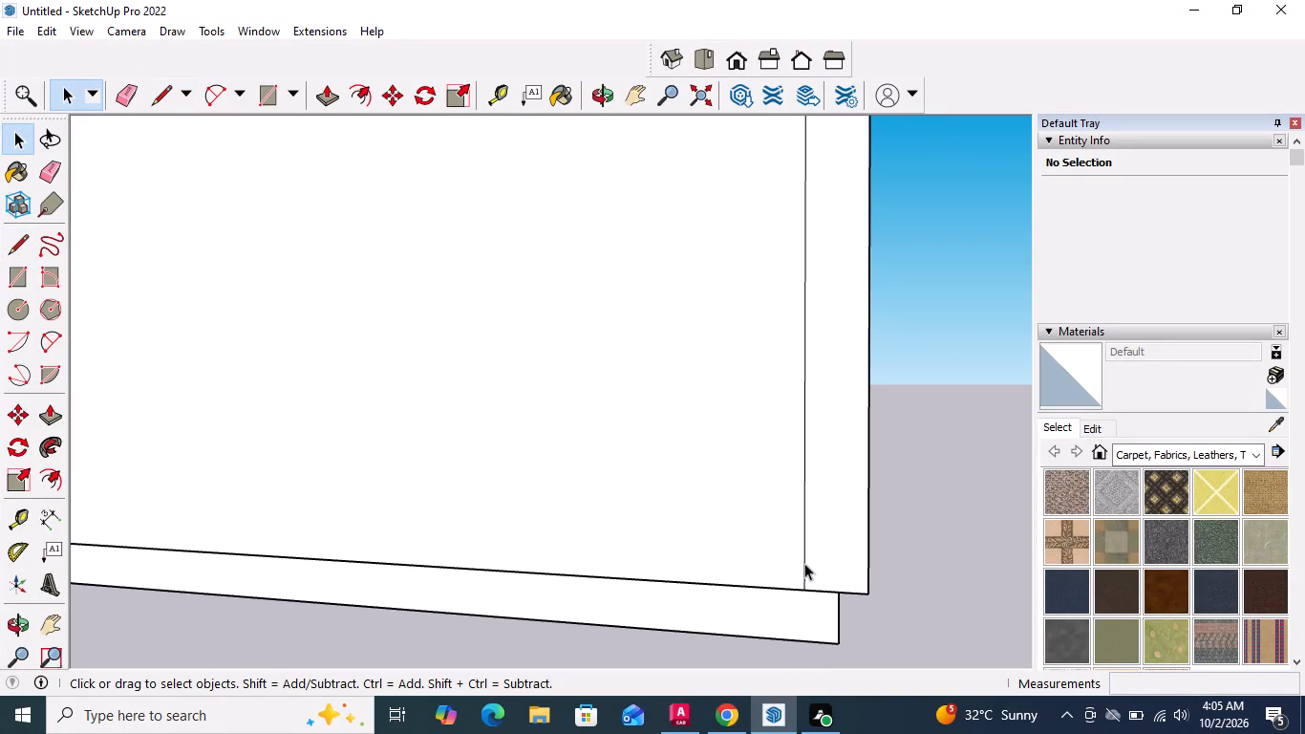
{"action": "left_click", "coordinate": [804, 563]}
{"action": "left_click", "coordinate": [16, 416]}
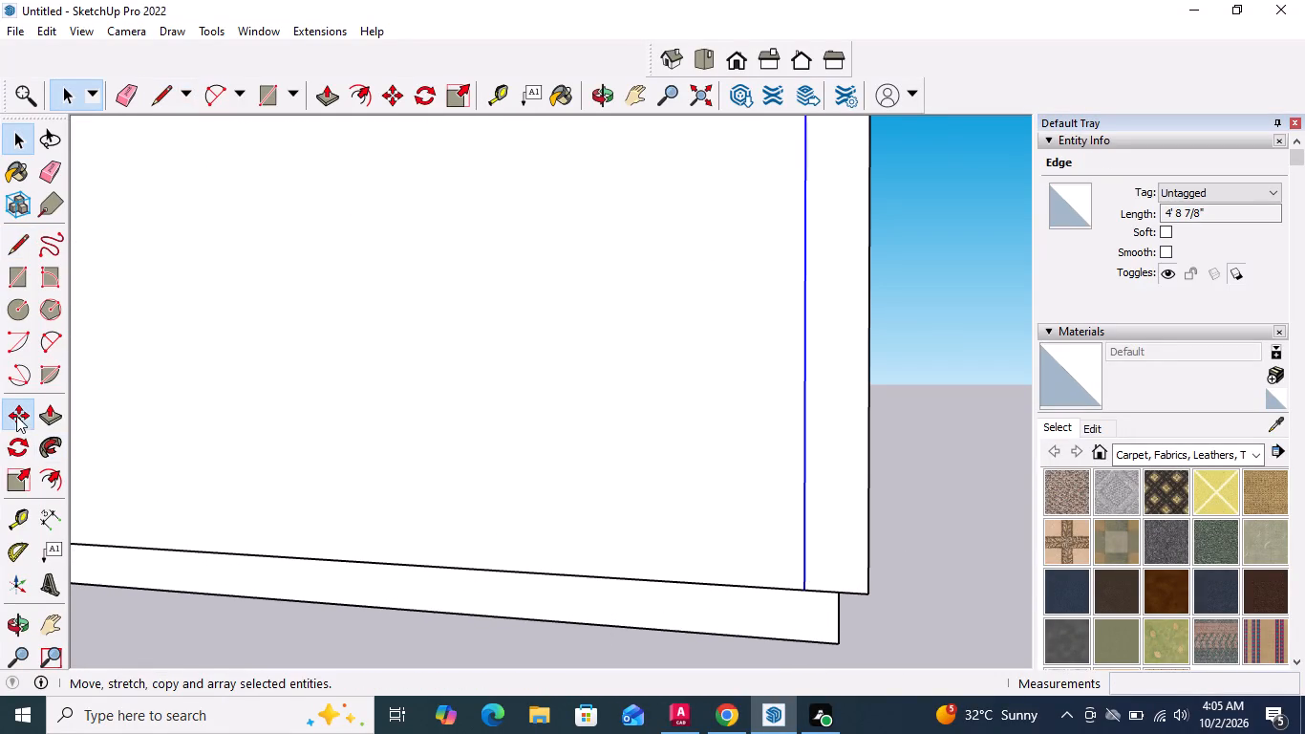
{"action": "left_click", "coordinate": [807, 587]}
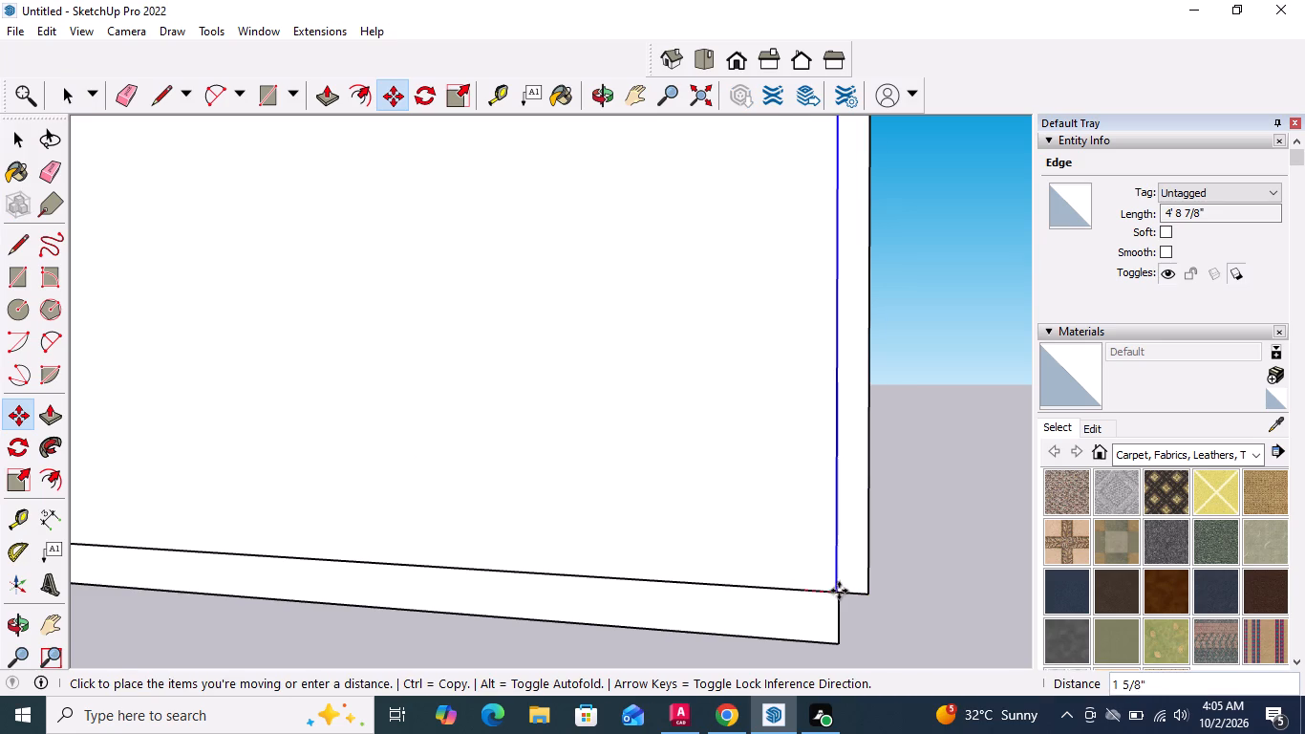
{"action": "left_click", "coordinate": [839, 591]}
{"action": "scroll", "coordinate": [887, 553], "scroll_direction": "down", "scroll_amount": 4}
{"action": "key", "text": "space"}
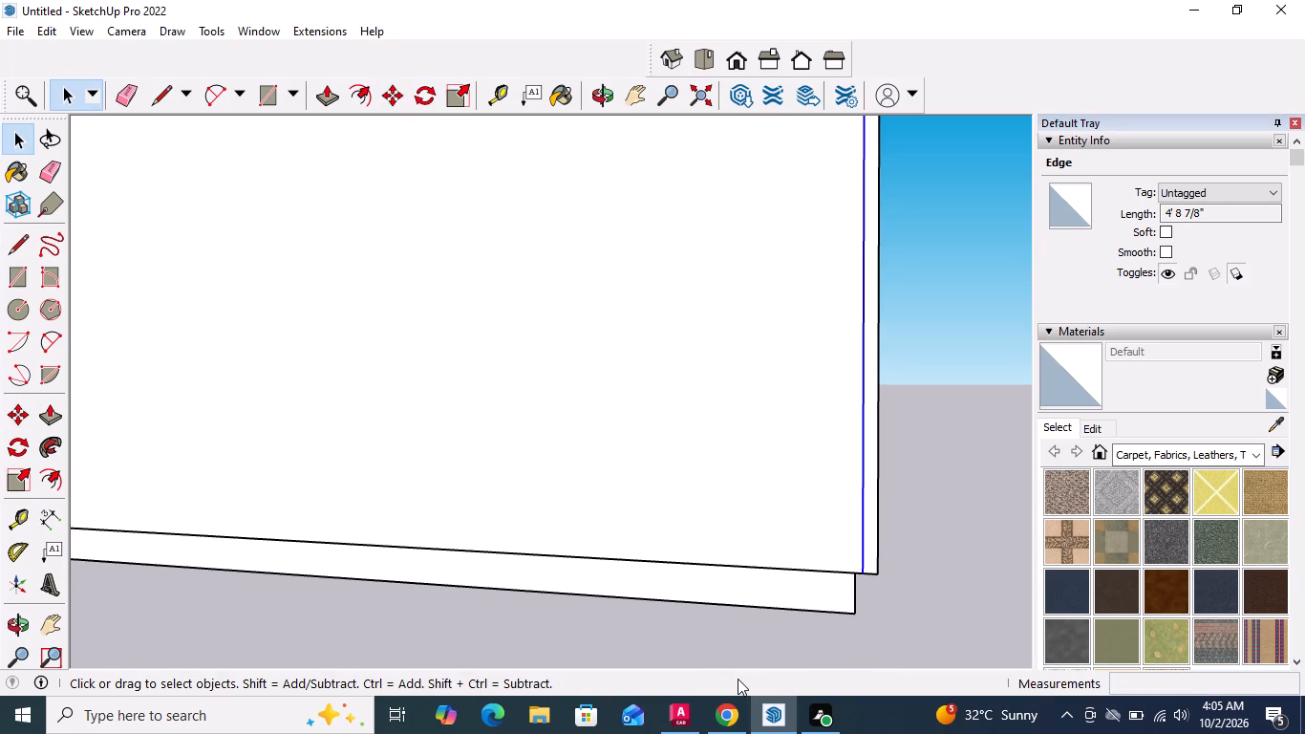
Copy the vertical line about 35' 8 1/4" along the bottom edge to the base cabinet front's left end.
{"action": "scroll", "coordinate": [698, 707], "scroll_direction": "down", "scroll_amount": 5}
{"action": "scroll", "coordinate": [814, 613], "scroll_direction": "down", "scroll_amount": 4}
{"action": "scroll", "coordinate": [852, 544], "scroll_direction": "down", "scroll_amount": 10}
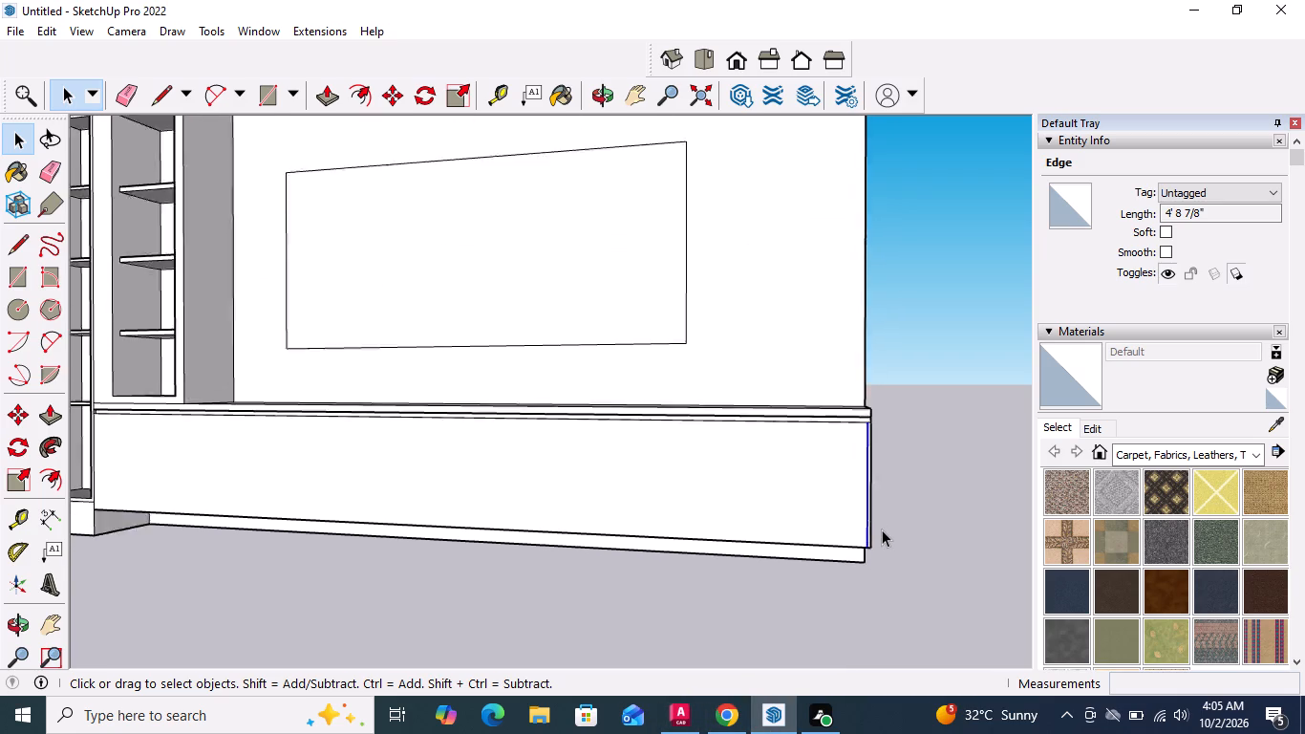
{"action": "scroll", "coordinate": [882, 529], "scroll_direction": "down", "scroll_amount": 1}
{"action": "key", "text": "m"}
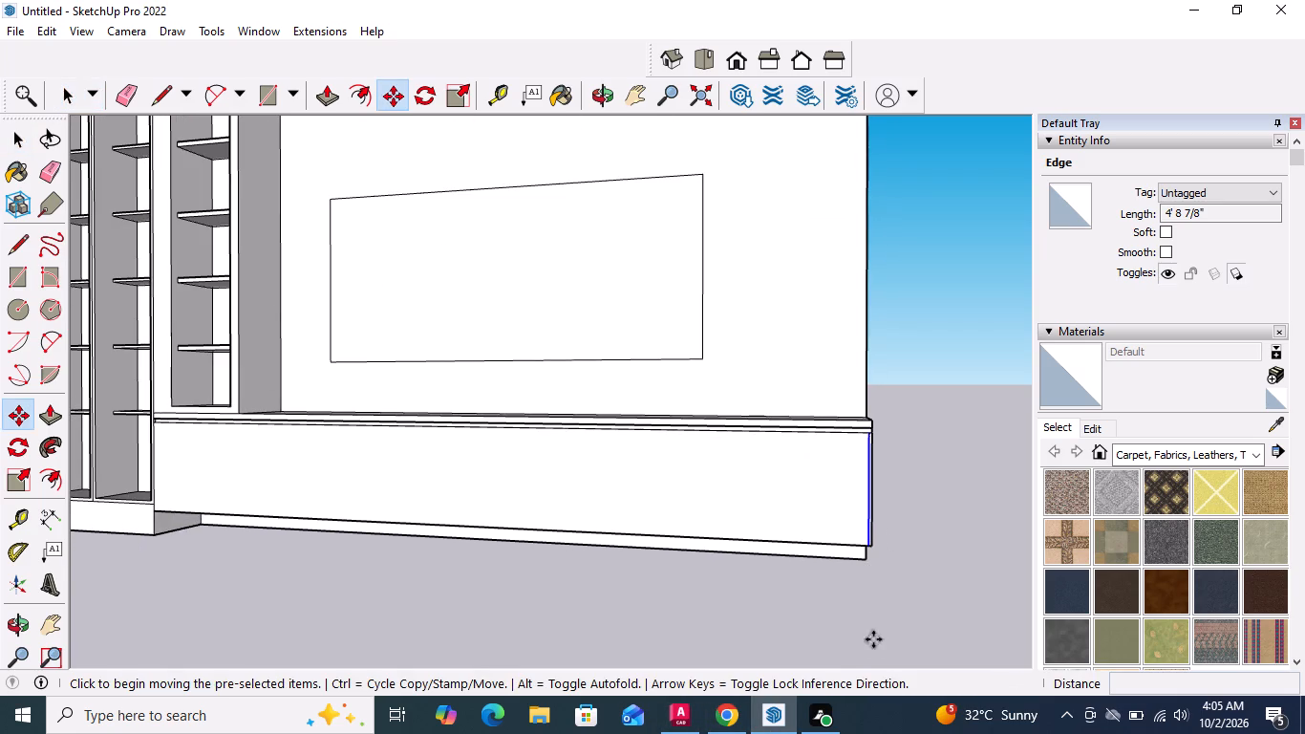
{"action": "scroll", "coordinate": [880, 505], "scroll_direction": "up", "scroll_amount": 11}
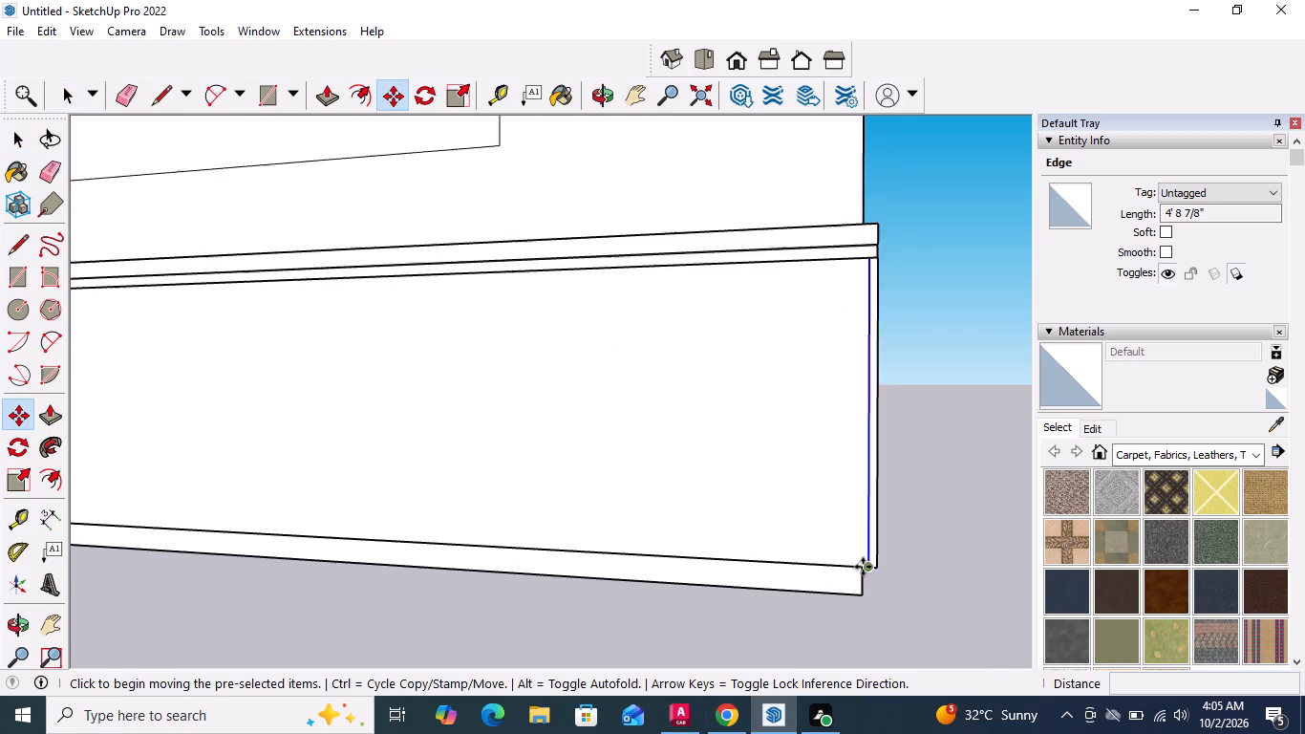
{"action": "scroll", "coordinate": [863, 567], "scroll_direction": "up", "scroll_amount": 1}
{"action": "left_click", "coordinate": [867, 564]}
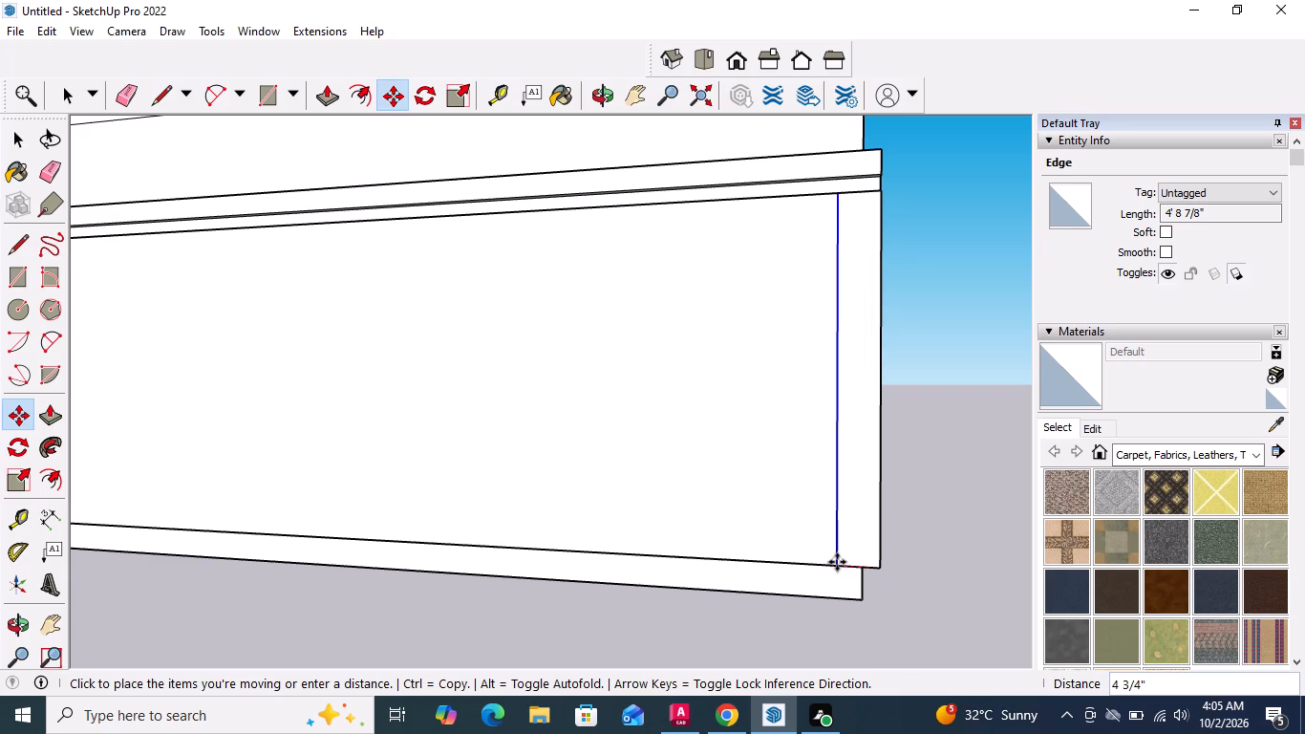
{"action": "scroll", "coordinate": [852, 534], "scroll_direction": "down", "scroll_amount": 12}
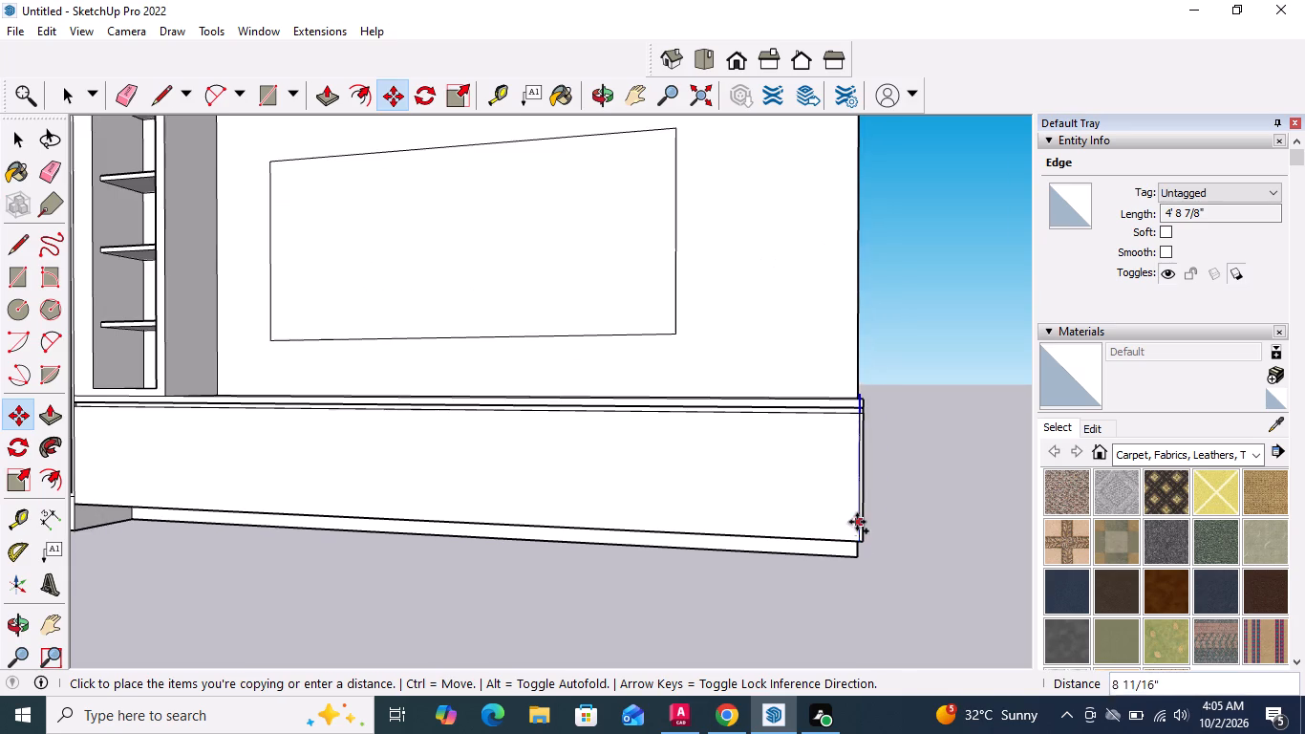
{"action": "scroll", "coordinate": [740, 493], "scroll_direction": "down", "scroll_amount": 4}
{"action": "scroll", "coordinate": [187, 491], "scroll_direction": "up", "scroll_amount": 5}
{"action": "scroll", "coordinate": [272, 500], "scroll_direction": "up", "scroll_amount": 1}
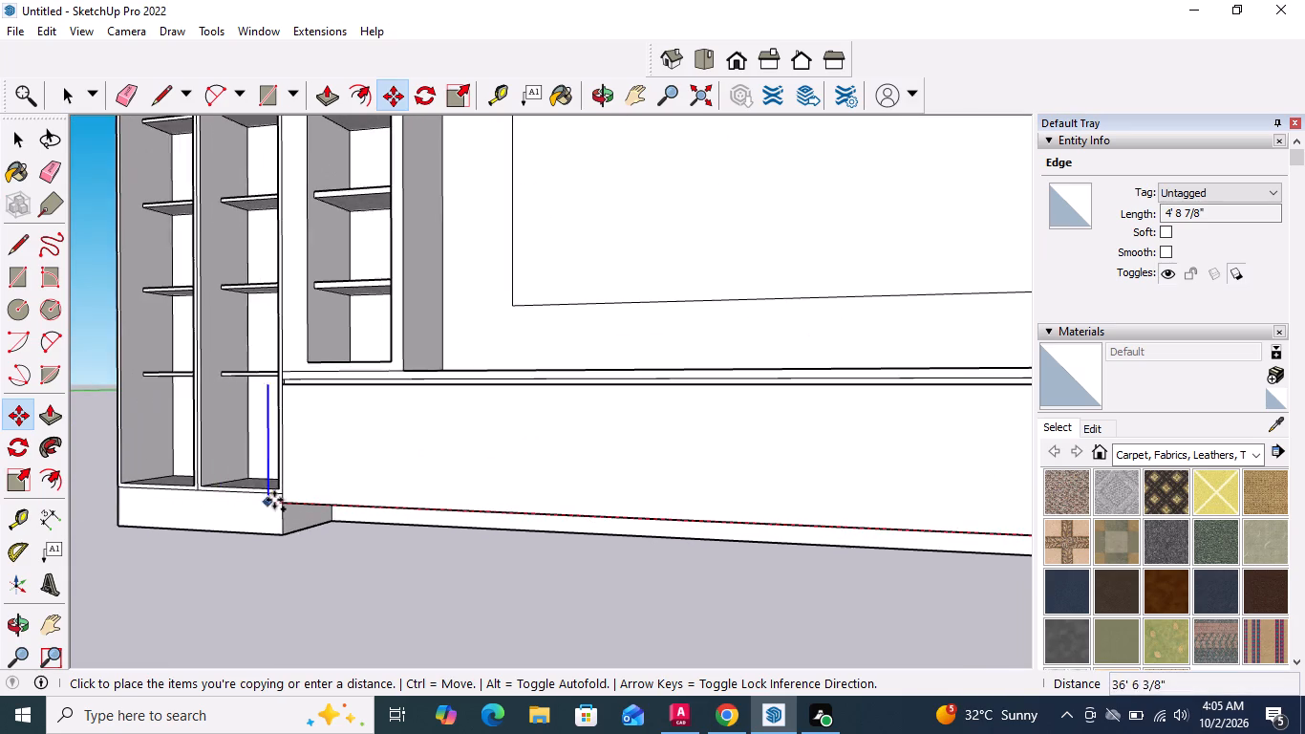
{"action": "scroll", "coordinate": [274, 500], "scroll_direction": "up", "scroll_amount": 8}
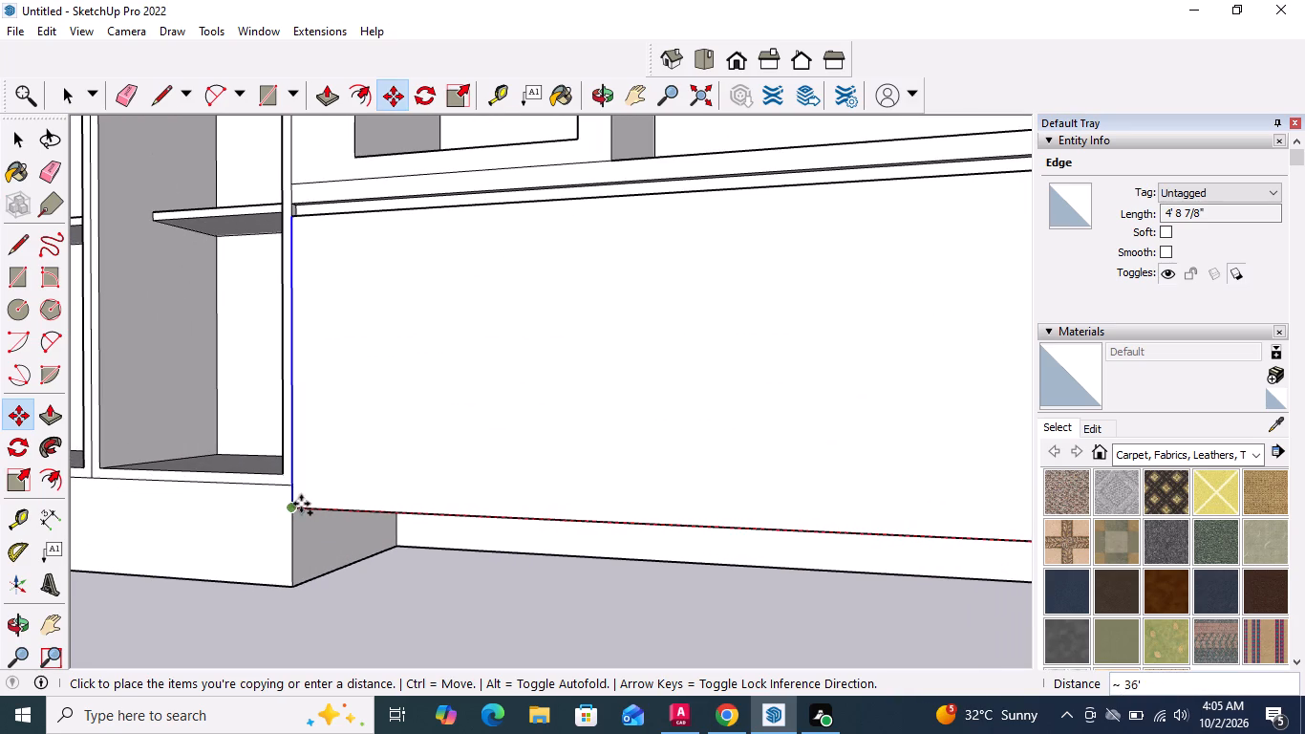
{"action": "scroll", "coordinate": [335, 491], "scroll_direction": "up", "scroll_amount": 4}
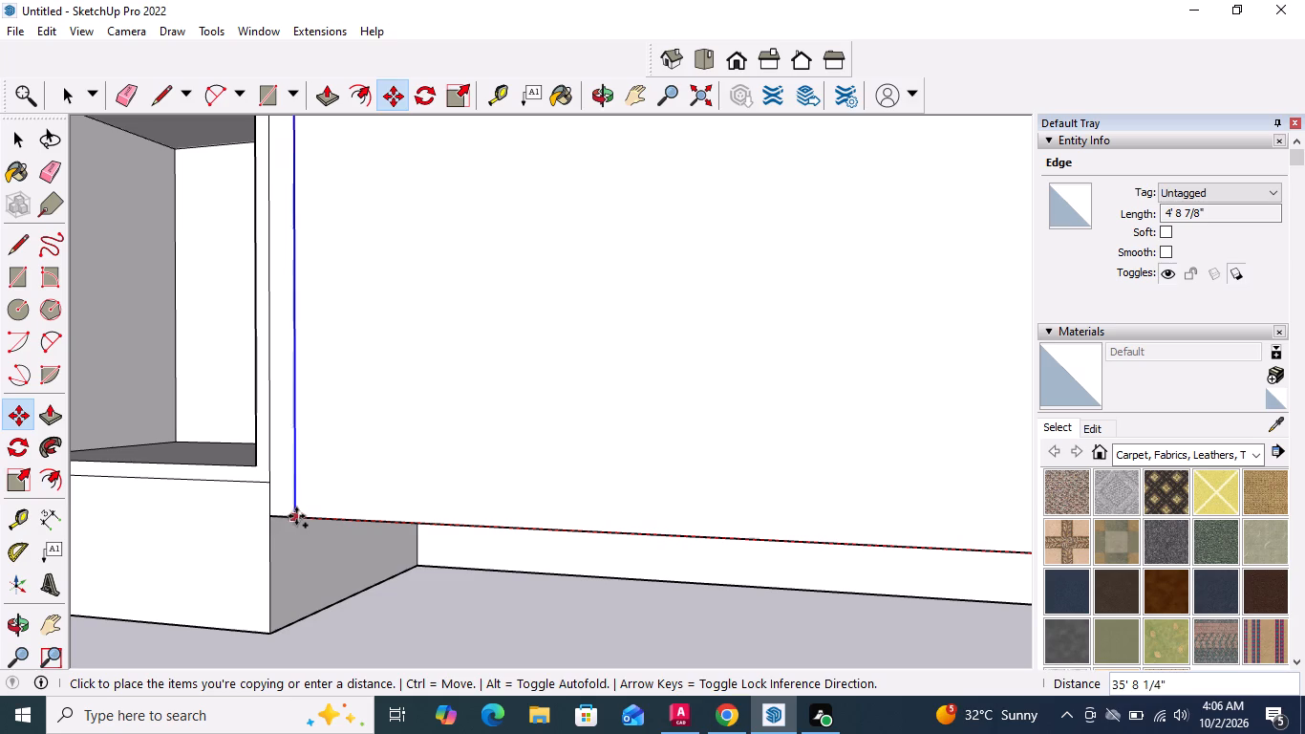
{"action": "left_click", "coordinate": [298, 518]}
{"action": "scroll", "coordinate": [355, 521], "scroll_direction": "down", "scroll_amount": 4}
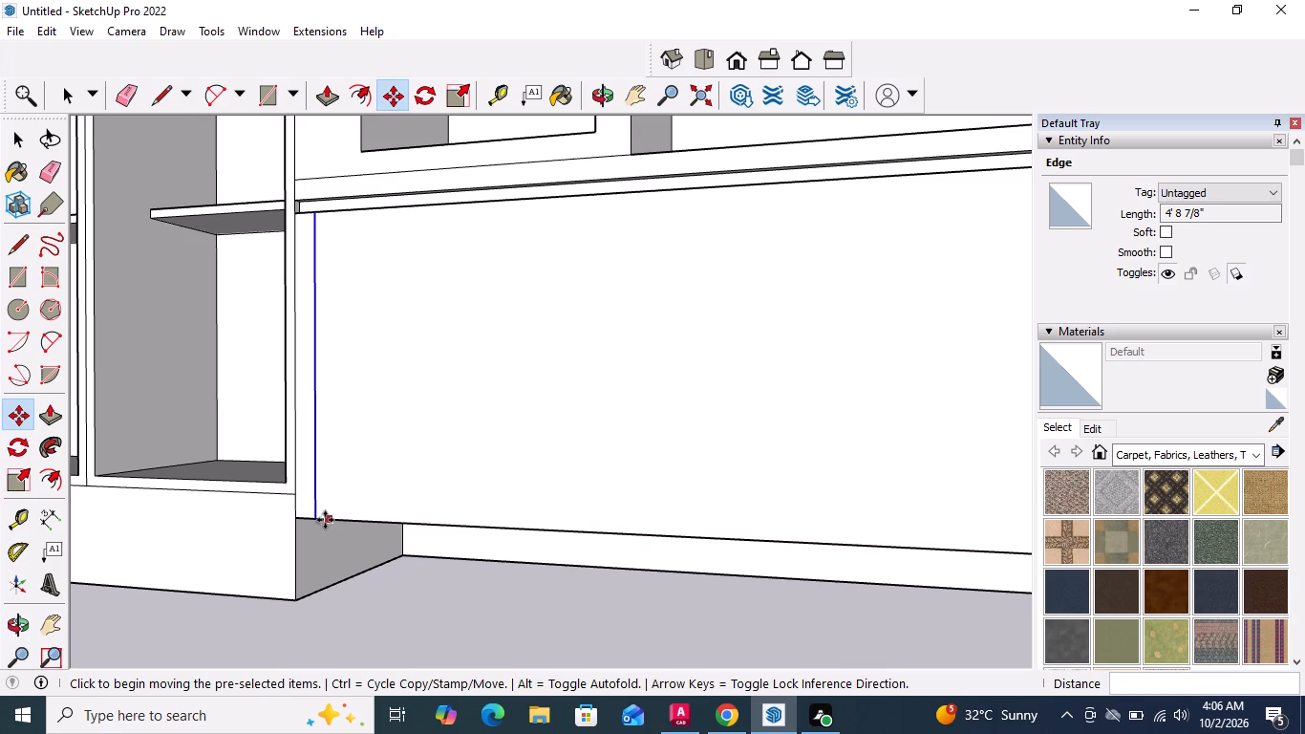
Divide the copy distance by 4 so evenly spaced vertical lines split the base cabinet front into four door panels.
{"action": "scroll", "coordinate": [325, 520], "scroll_direction": "up", "scroll_amount": 3}
{"action": "type", "text": "/4"}
{"action": "key", "text": "Return"}
{"action": "scroll", "coordinate": [182, 541], "scroll_direction": "down", "scroll_amount": 3}
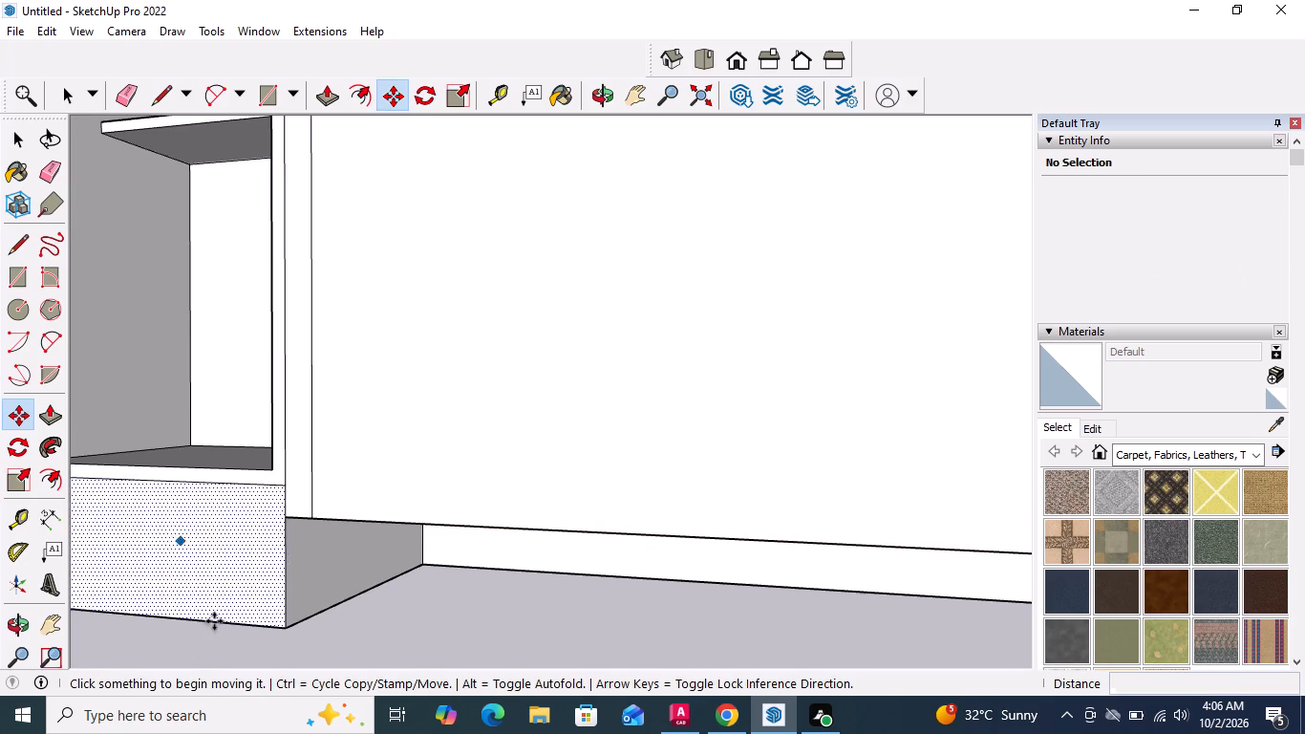
{"action": "scroll", "coordinate": [214, 621], "scroll_direction": "down", "scroll_amount": 3}
{"action": "scroll", "coordinate": [364, 695], "scroll_direction": "down", "scroll_amount": 5}
{"action": "scroll", "coordinate": [390, 470], "scroll_direction": "down", "scroll_amount": 9}
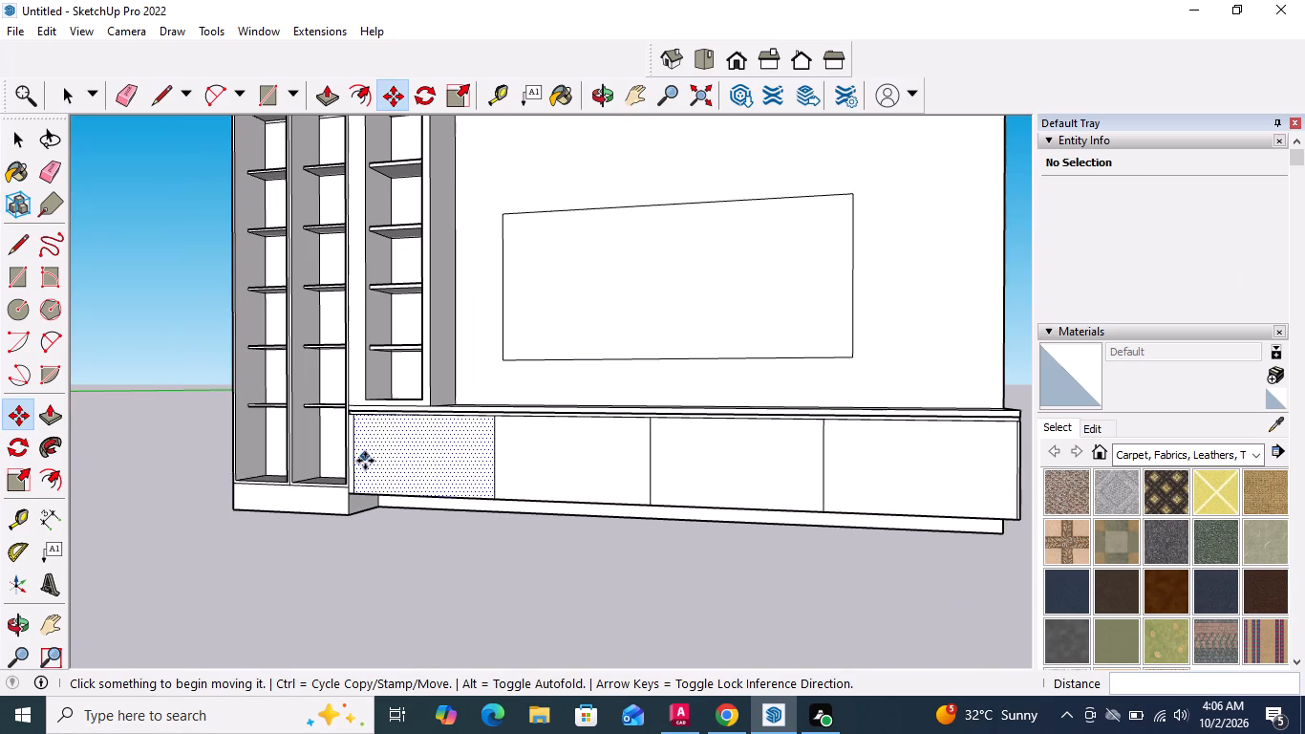
{"action": "key", "text": "space"}
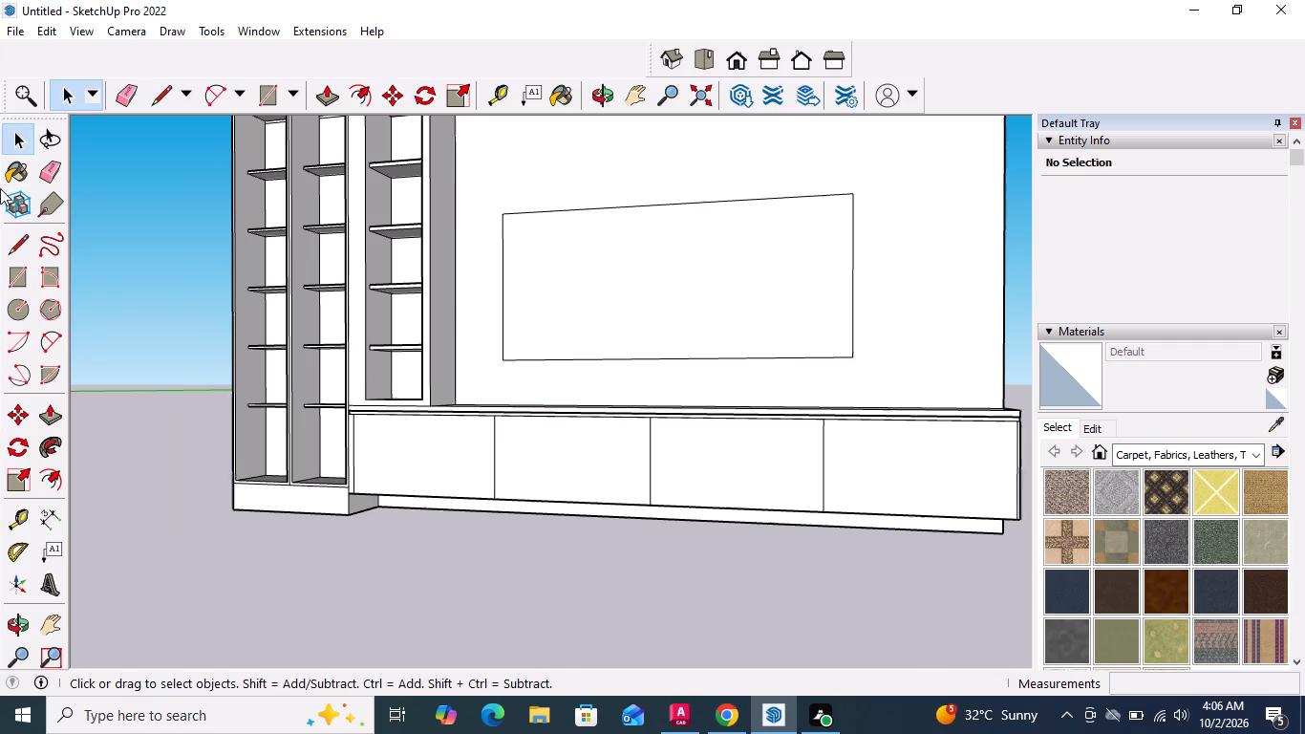
Draw a horizontal line about 8' 10 15/16" long across the rightmost base cabinet panel at mid-height, splitting it into two drawer fronts.
{"action": "left_click", "coordinate": [18, 253]}
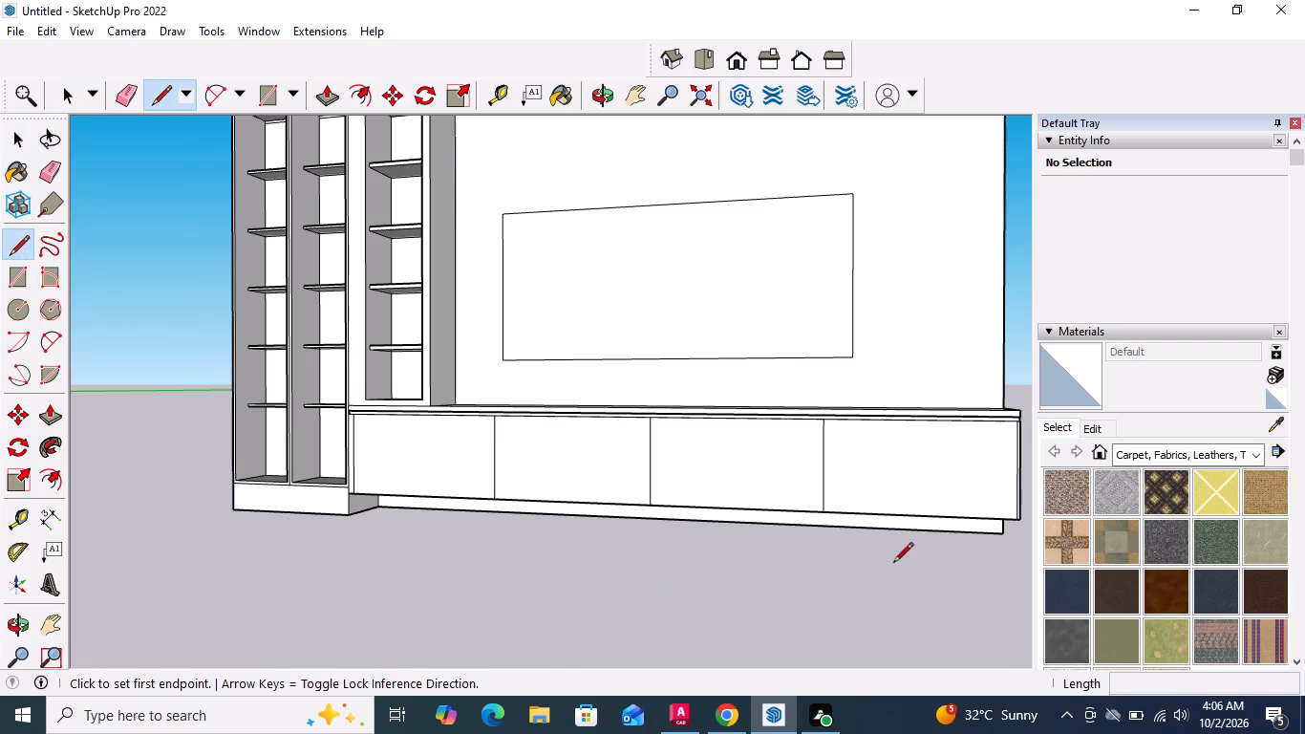
{"action": "scroll", "coordinate": [517, 492], "scroll_direction": "down", "scroll_amount": 4}
{"action": "scroll", "coordinate": [800, 489], "scroll_direction": "up", "scroll_amount": 3}
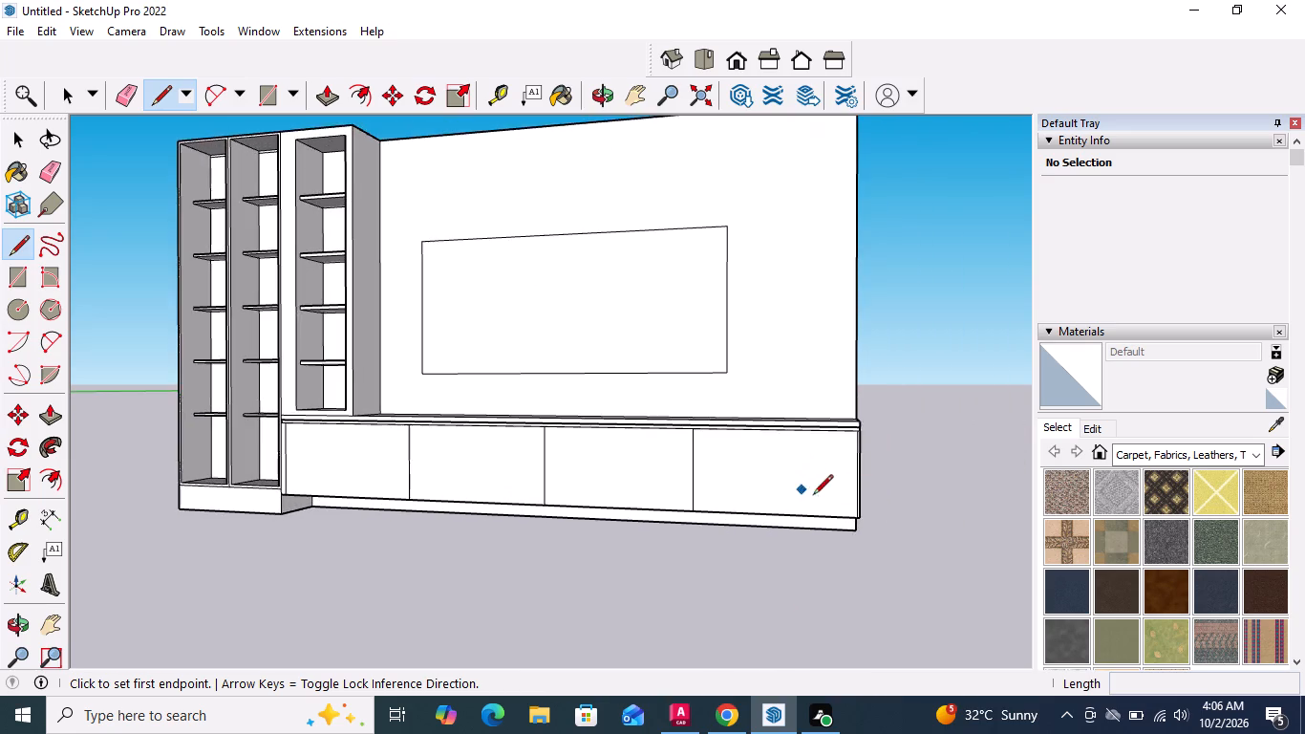
{"action": "scroll", "coordinate": [863, 473], "scroll_direction": "up", "scroll_amount": 6}
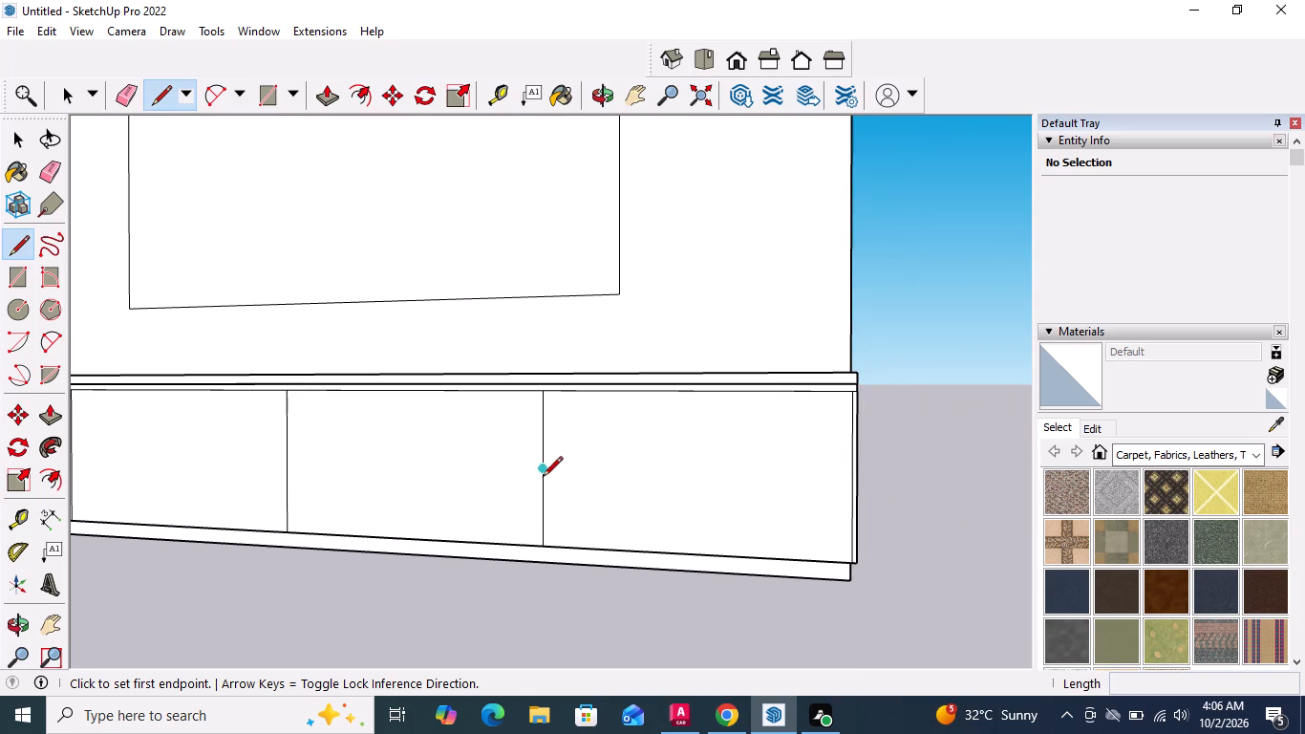
{"action": "left_click", "coordinate": [542, 472]}
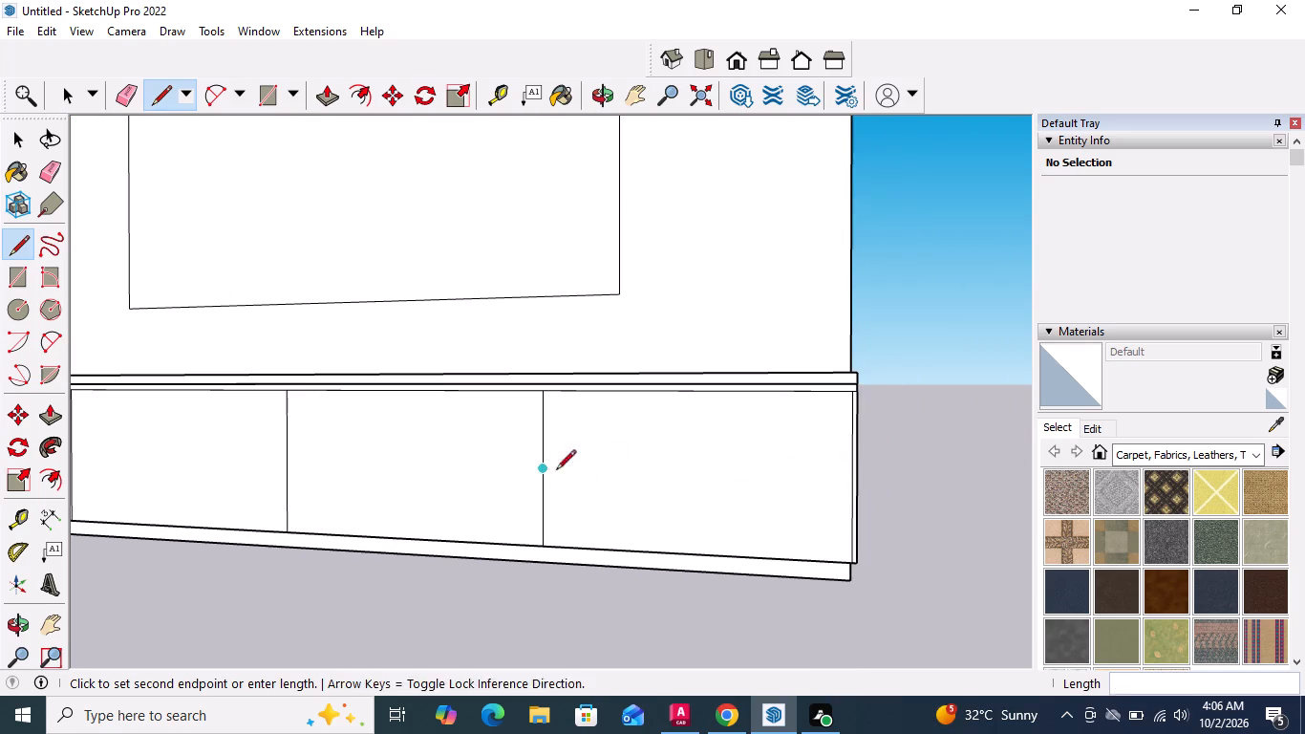
{"action": "left_click", "coordinate": [849, 479]}
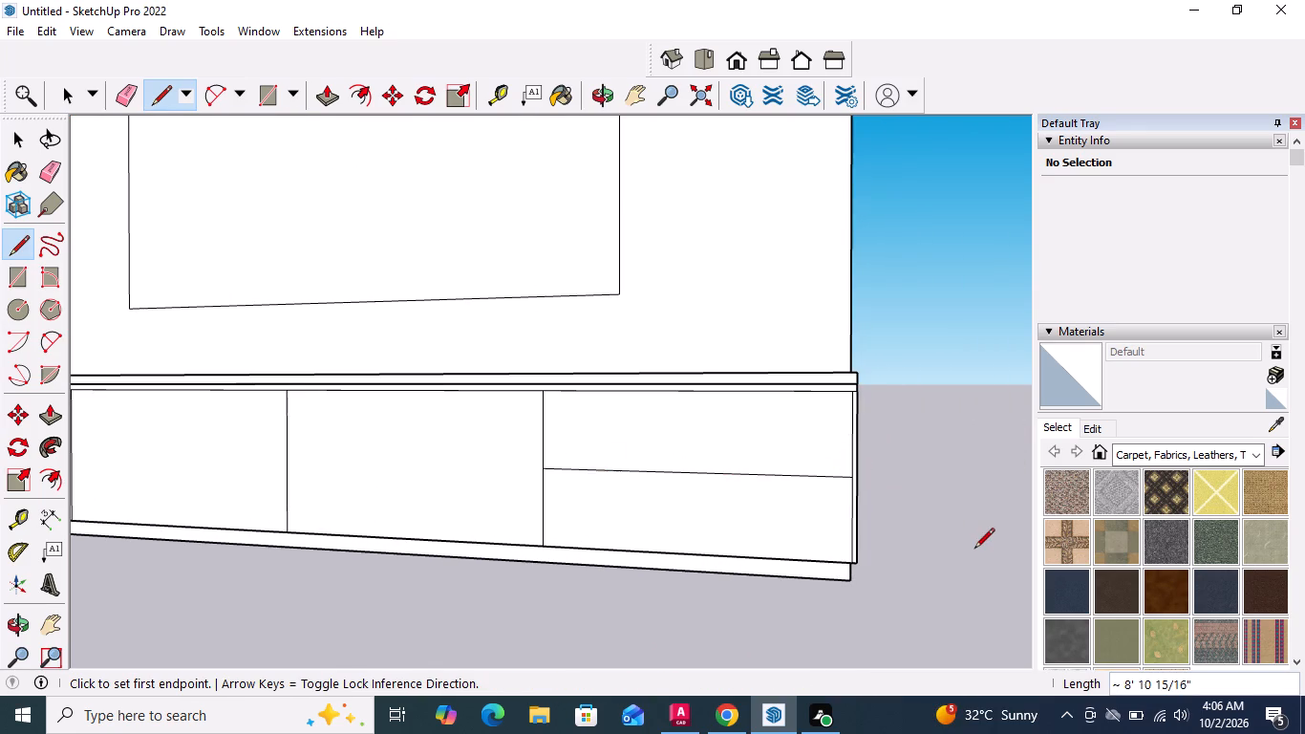
Draw a horizontal line across the leftmost base cabinet panel at mid-height, splitting it into two drawer fronts.
{"action": "scroll", "coordinate": [974, 550], "scroll_direction": "down", "scroll_amount": 5}
{"action": "scroll", "coordinate": [249, 455], "scroll_direction": "up", "scroll_amount": 4}
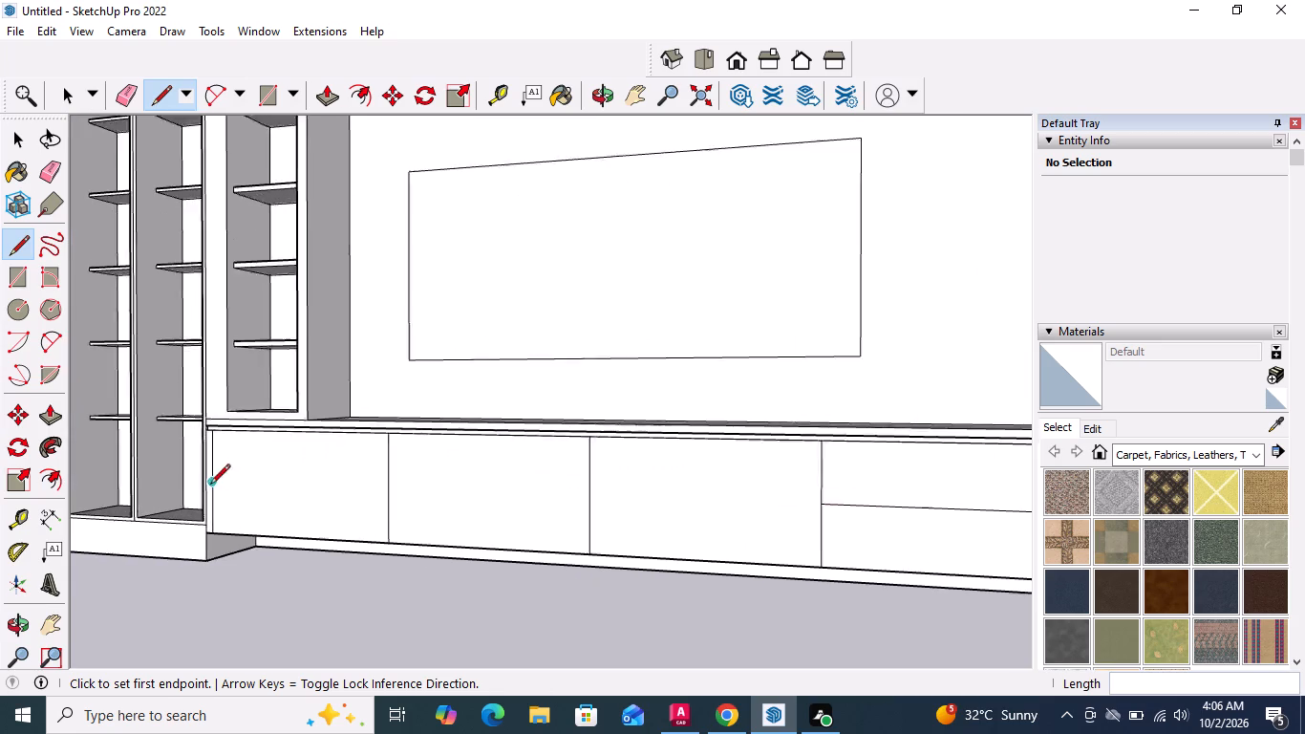
{"action": "scroll", "coordinate": [207, 490], "scroll_direction": "up", "scroll_amount": 4}
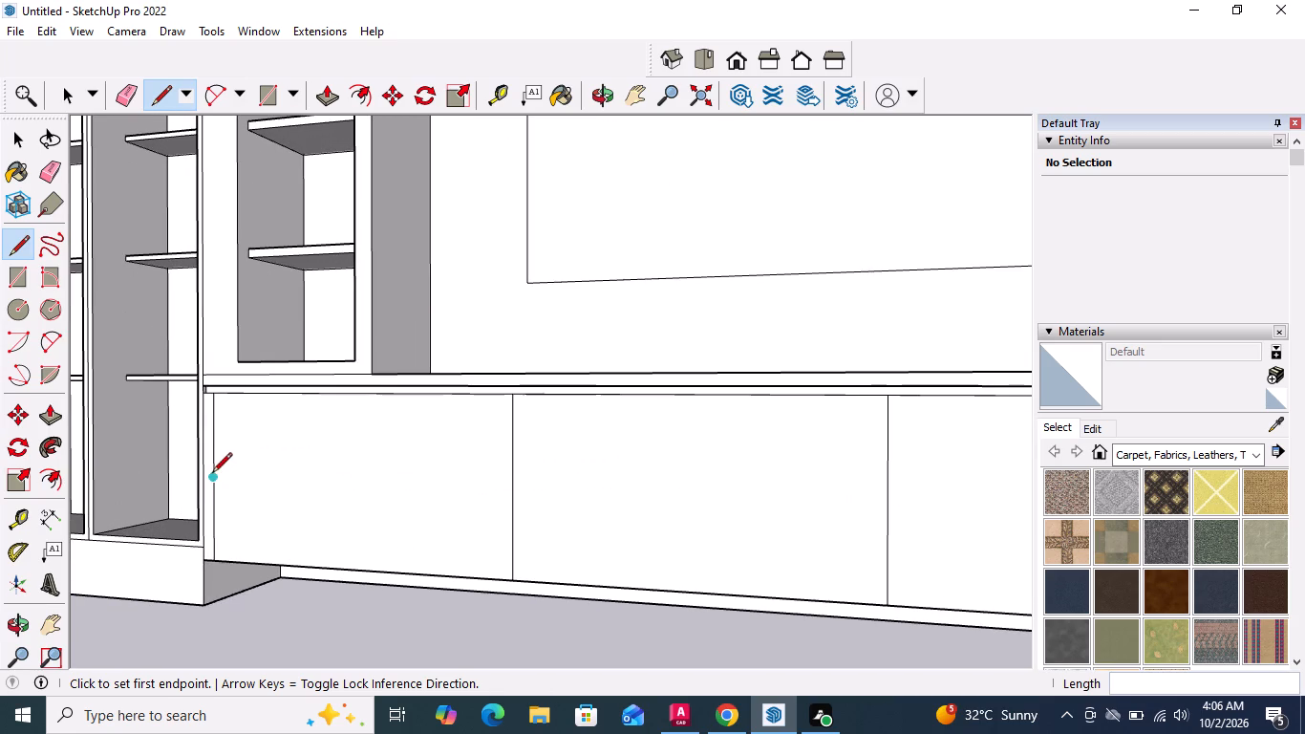
{"action": "left_click", "coordinate": [215, 476]}
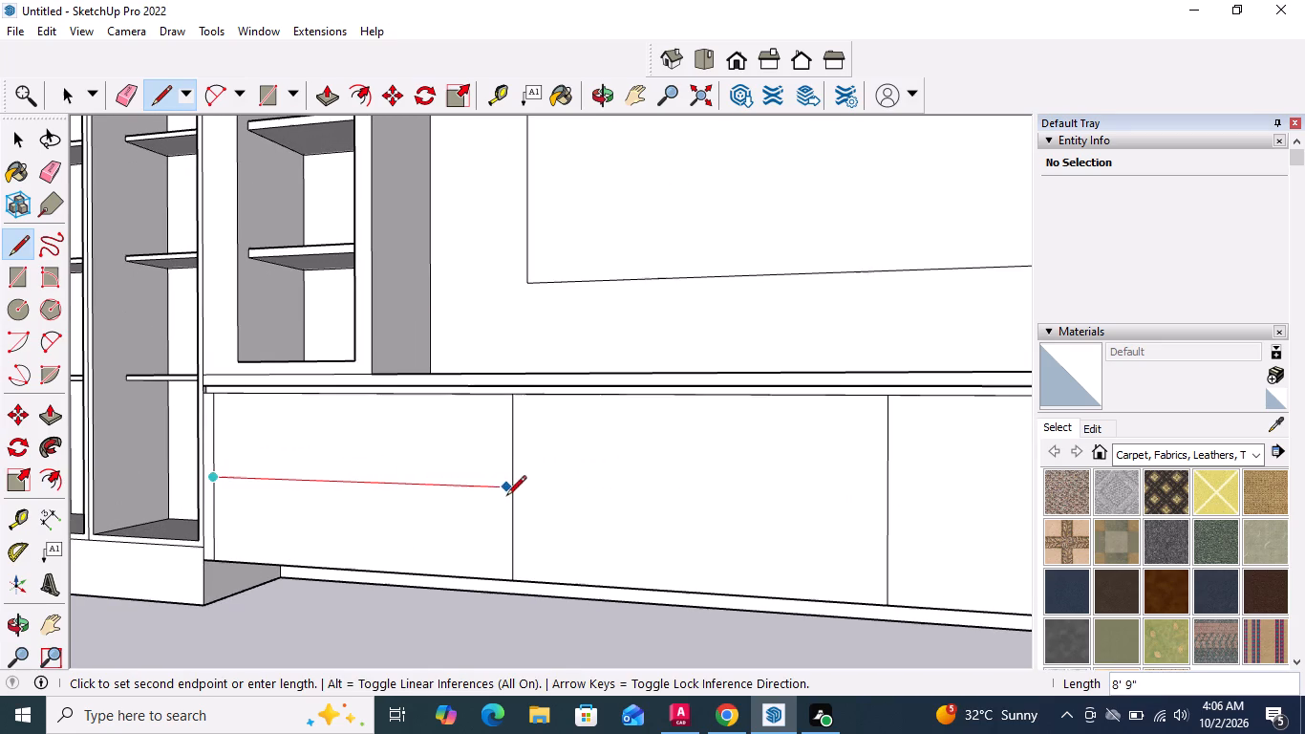
{"action": "left_click_drag", "start_coordinate": [511, 494], "coordinate": [492, 508]}
{"action": "scroll", "coordinate": [417, 574], "scroll_direction": "down", "scroll_amount": 4}
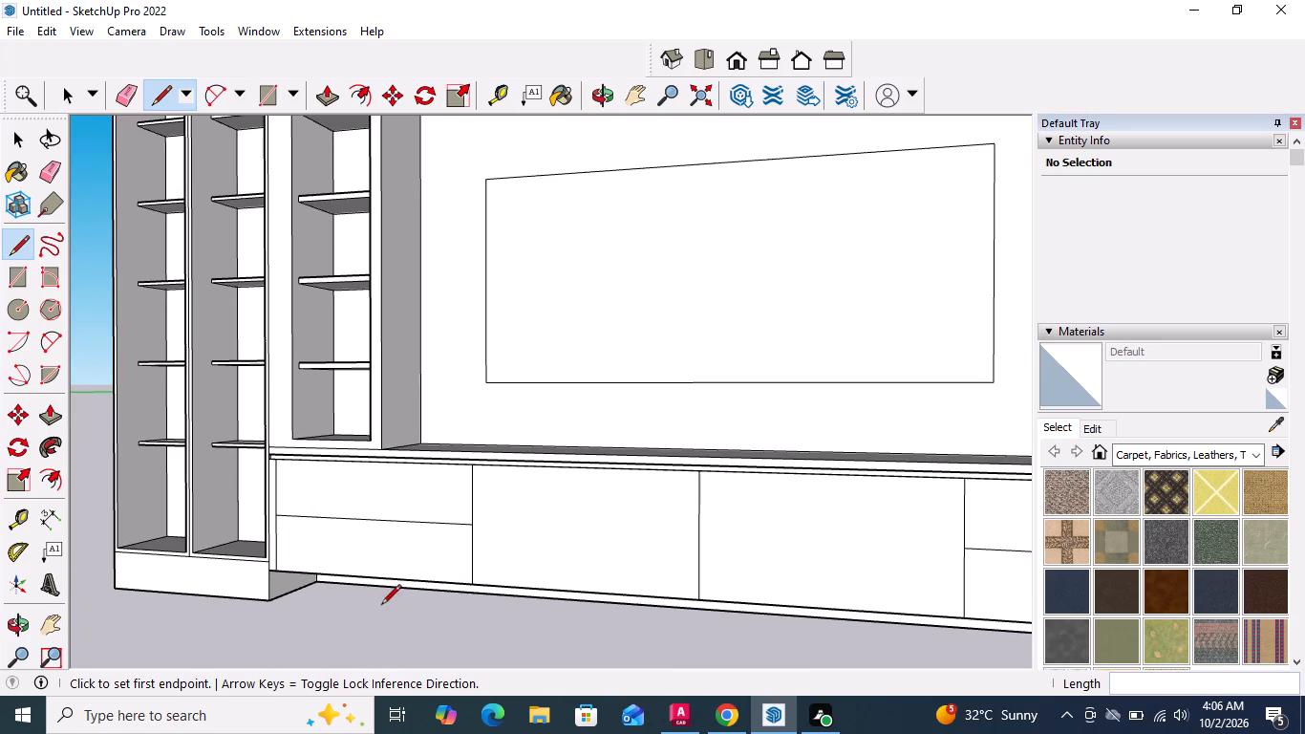
{"action": "key", "text": "space"}
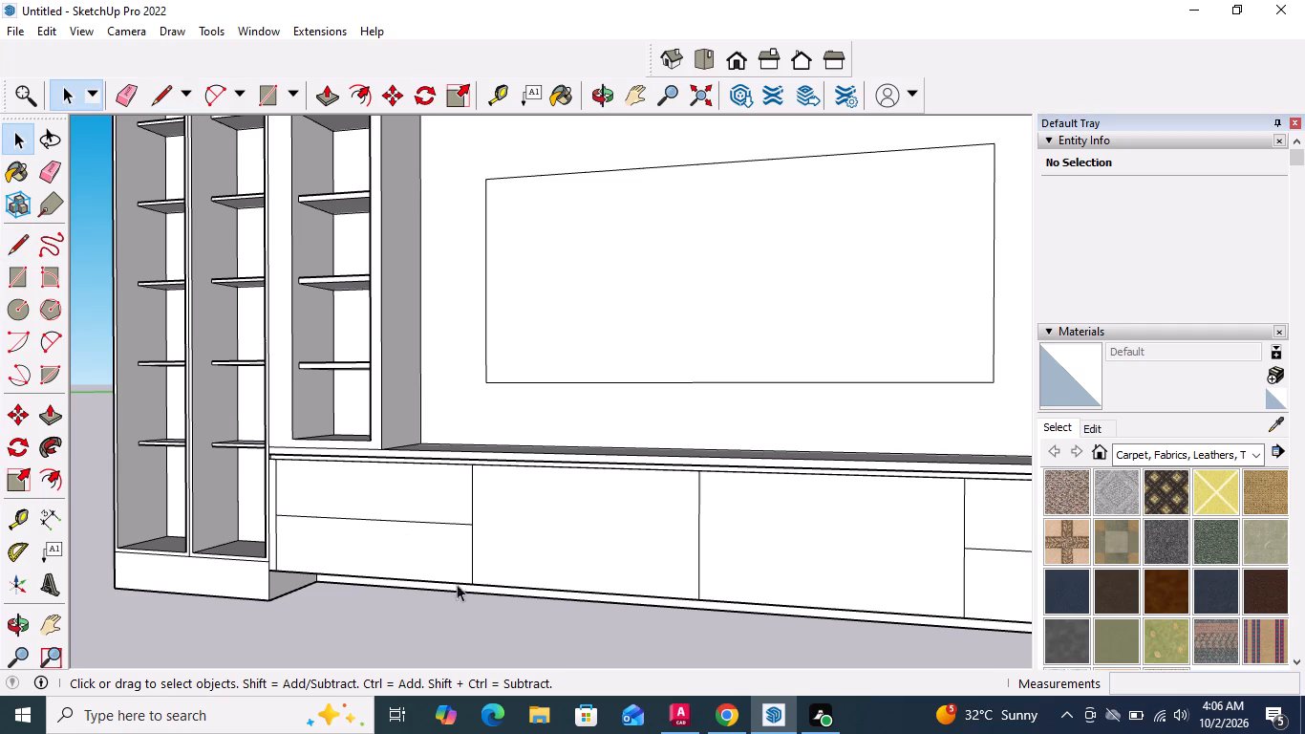
Offset the outlines of the two middle base cabinet panels inward by about 4 11/16".
{"action": "left_click", "coordinate": [359, 95]}
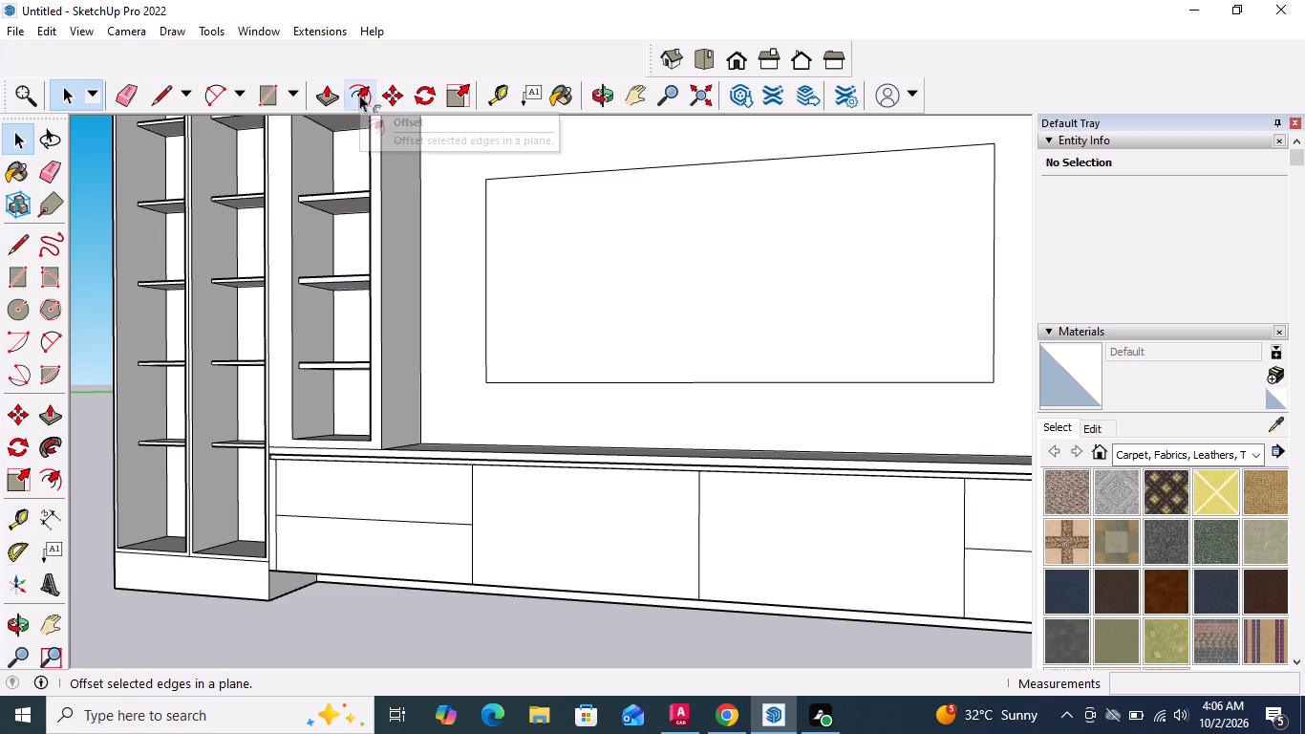
{"action": "left_click", "coordinate": [707, 564]}
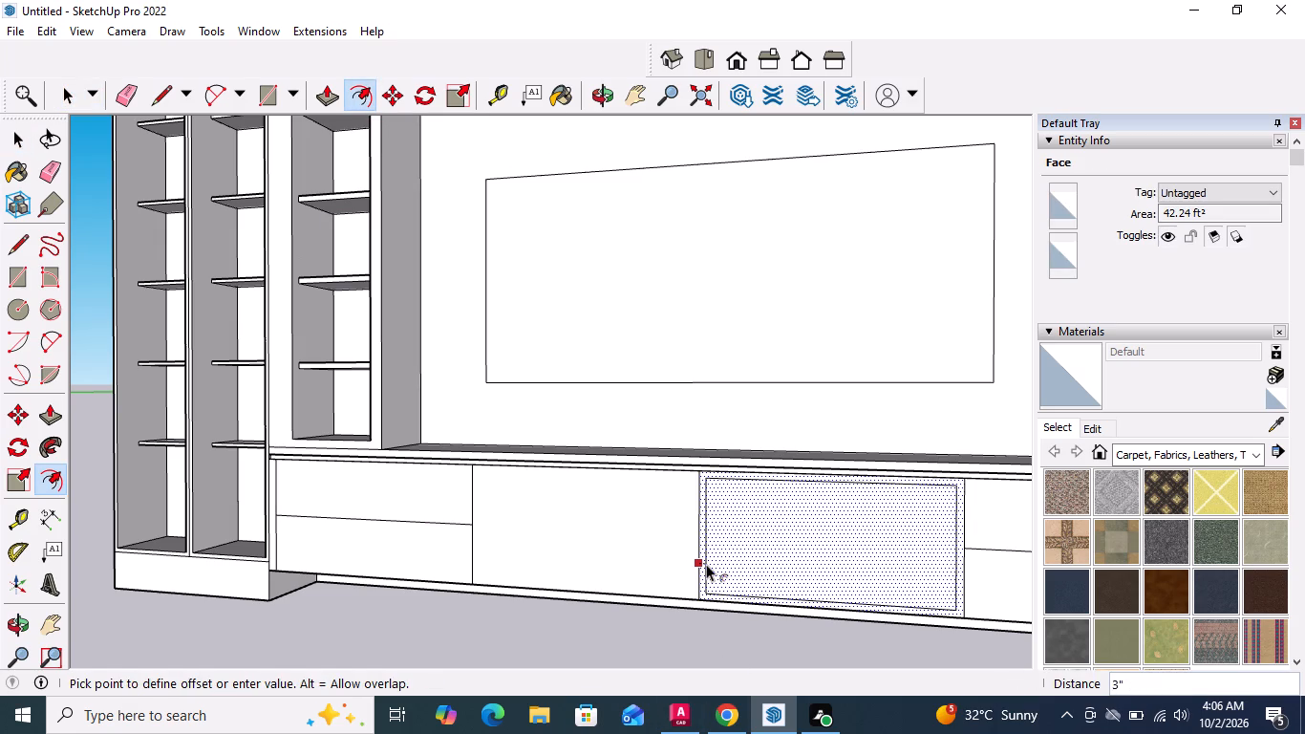
{"action": "double_click", "coordinate": [709, 568]}
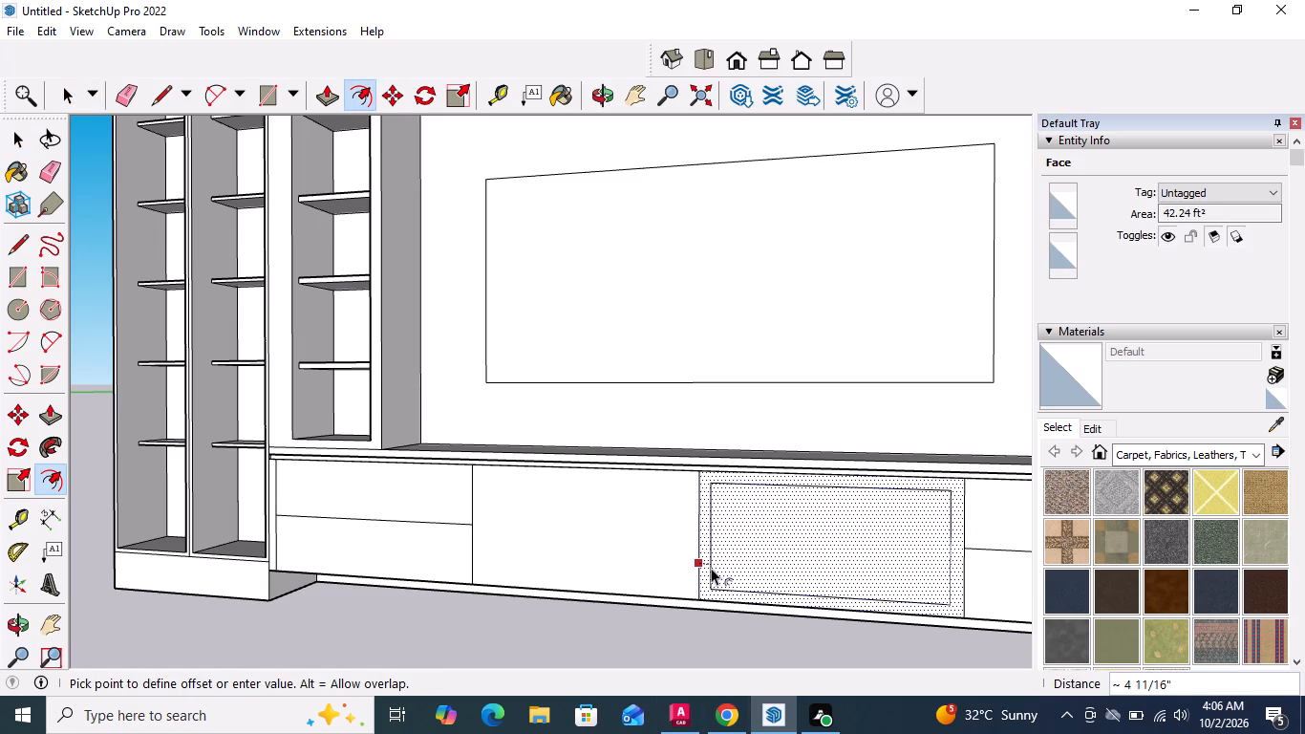
{"action": "double_click", "coordinate": [641, 555]}
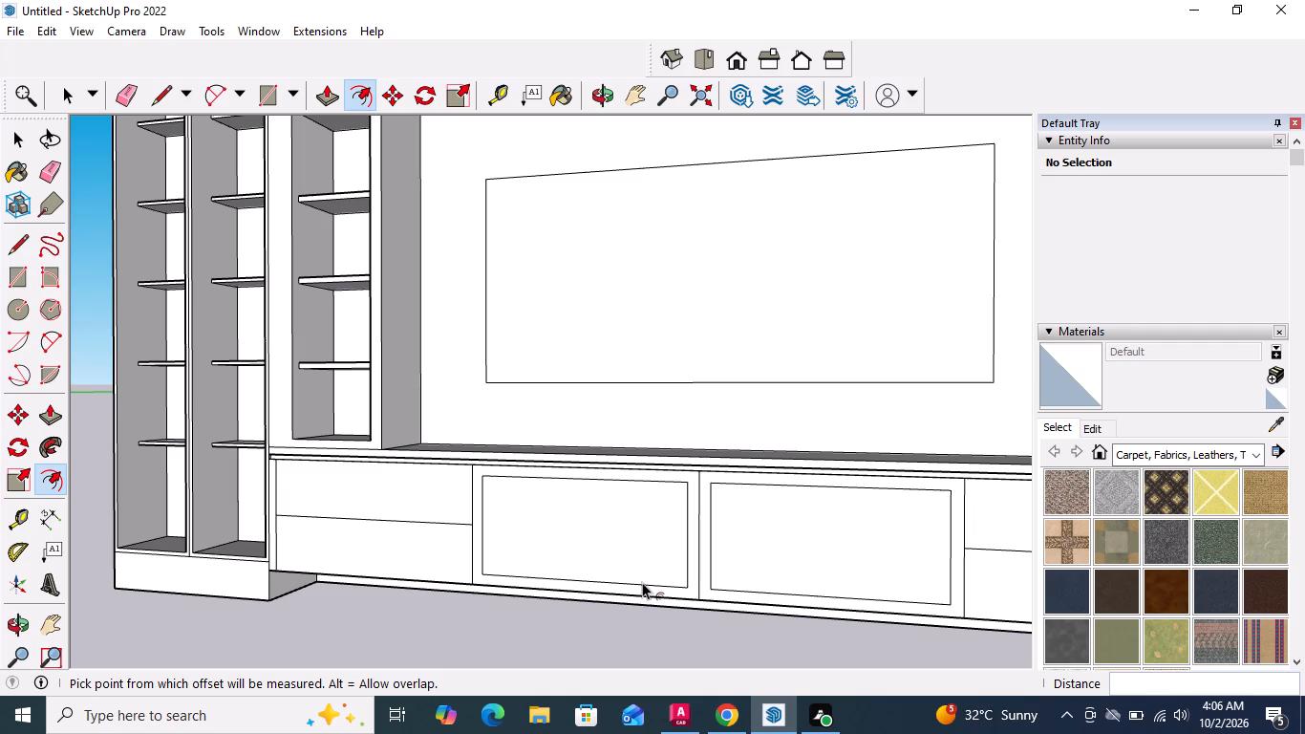
{"action": "key", "text": "space"}
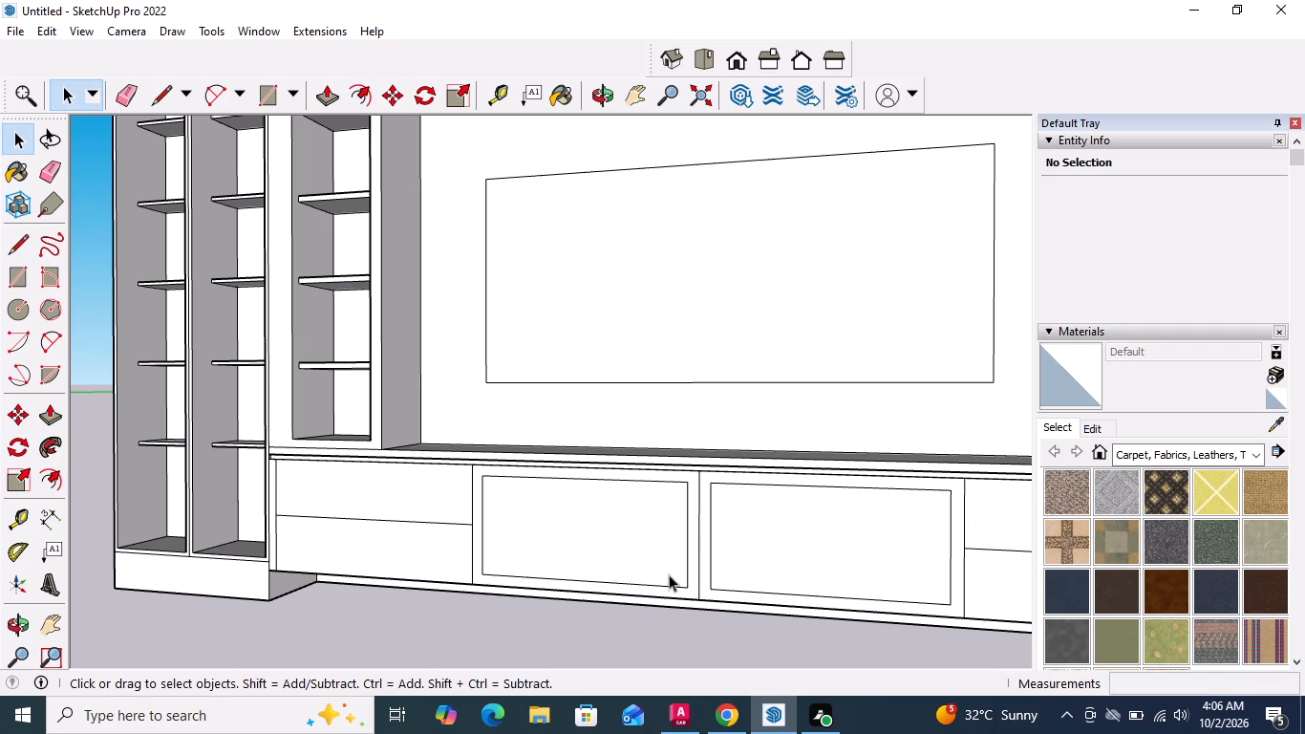
Push the inner faces of both middle panels back about 3' 8 9/16" to form two open recesses.
{"action": "left_click", "coordinate": [53, 406]}
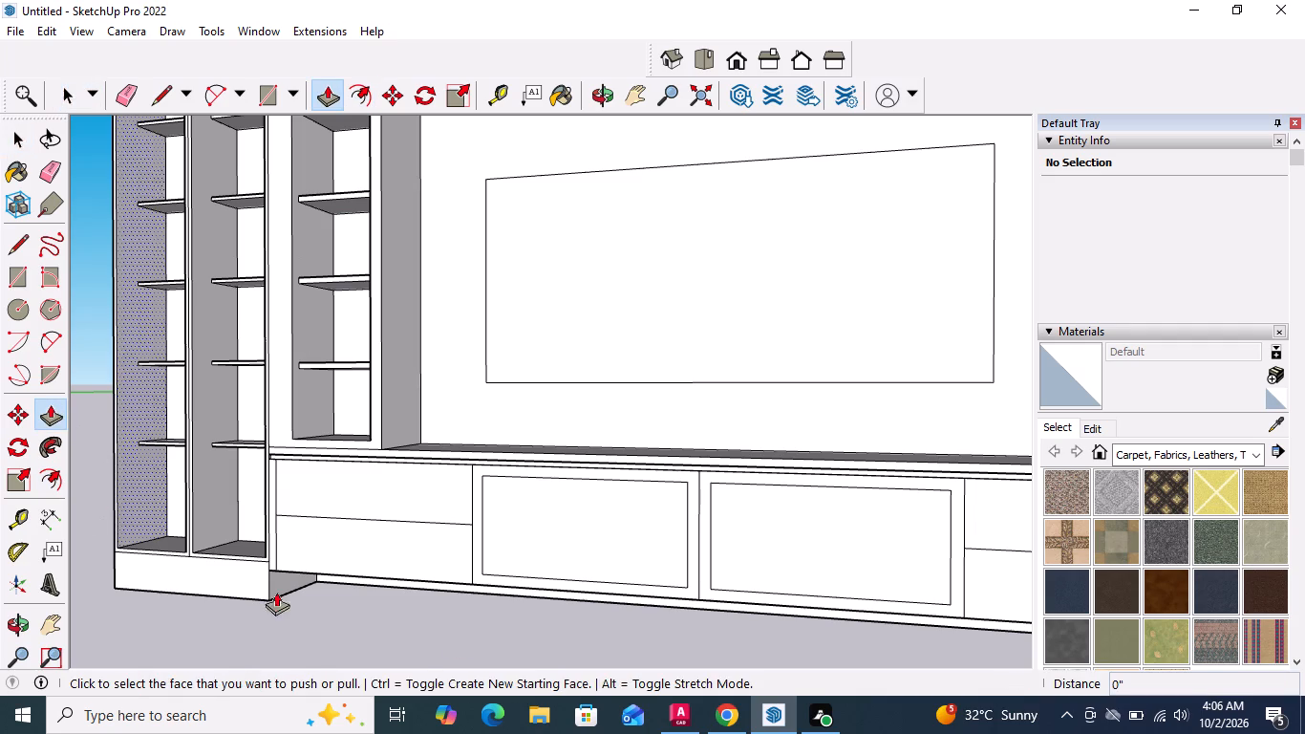
{"action": "left_click", "coordinate": [566, 545]}
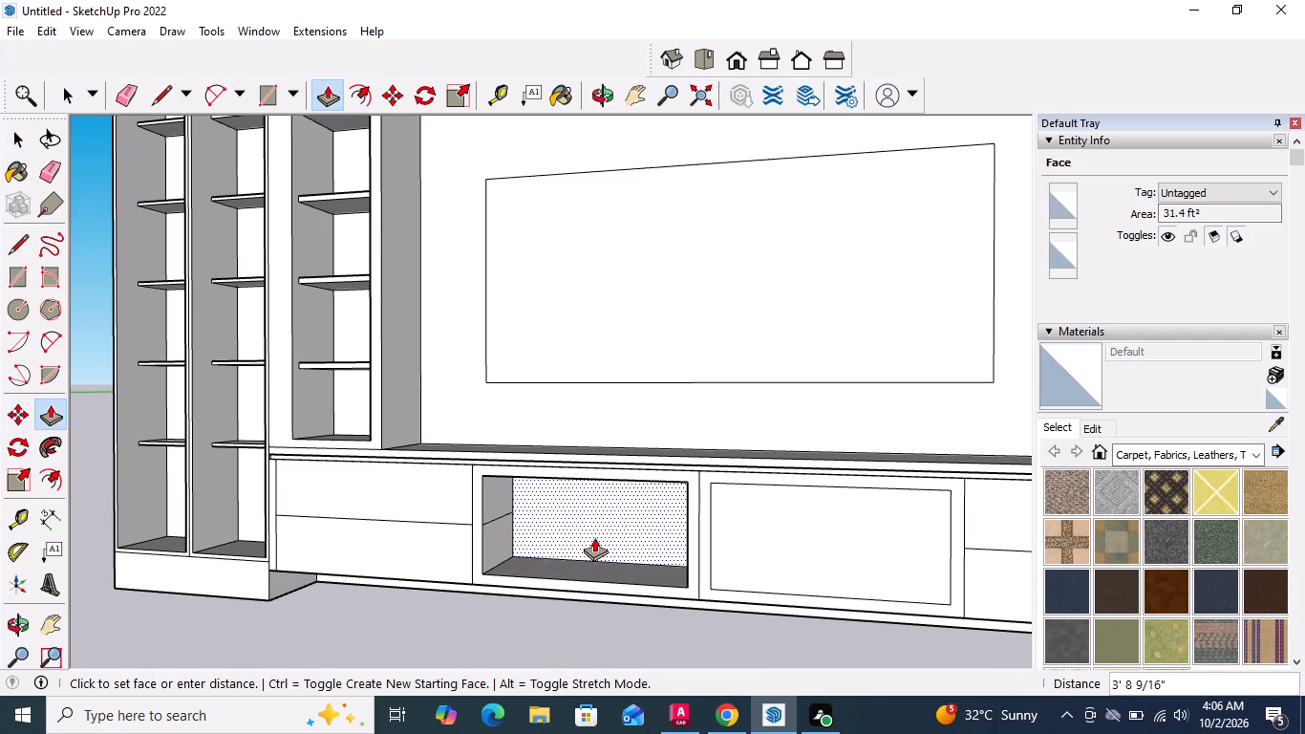
{"action": "left_click", "coordinate": [592, 538]}
{"action": "double_click", "coordinate": [812, 556]}
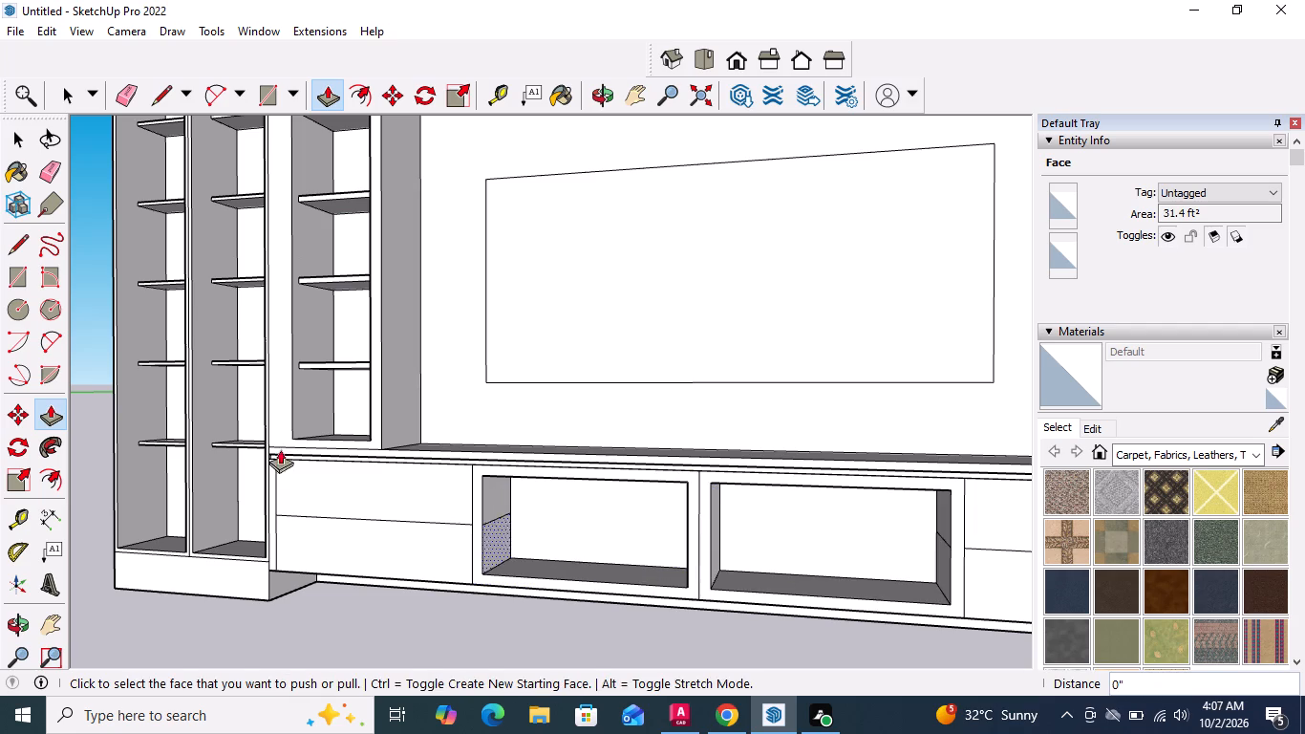
Erase the stray horizontal edges on the outer side walls inside the two base cabinet recesses.
{"action": "left_click", "coordinate": [127, 98]}
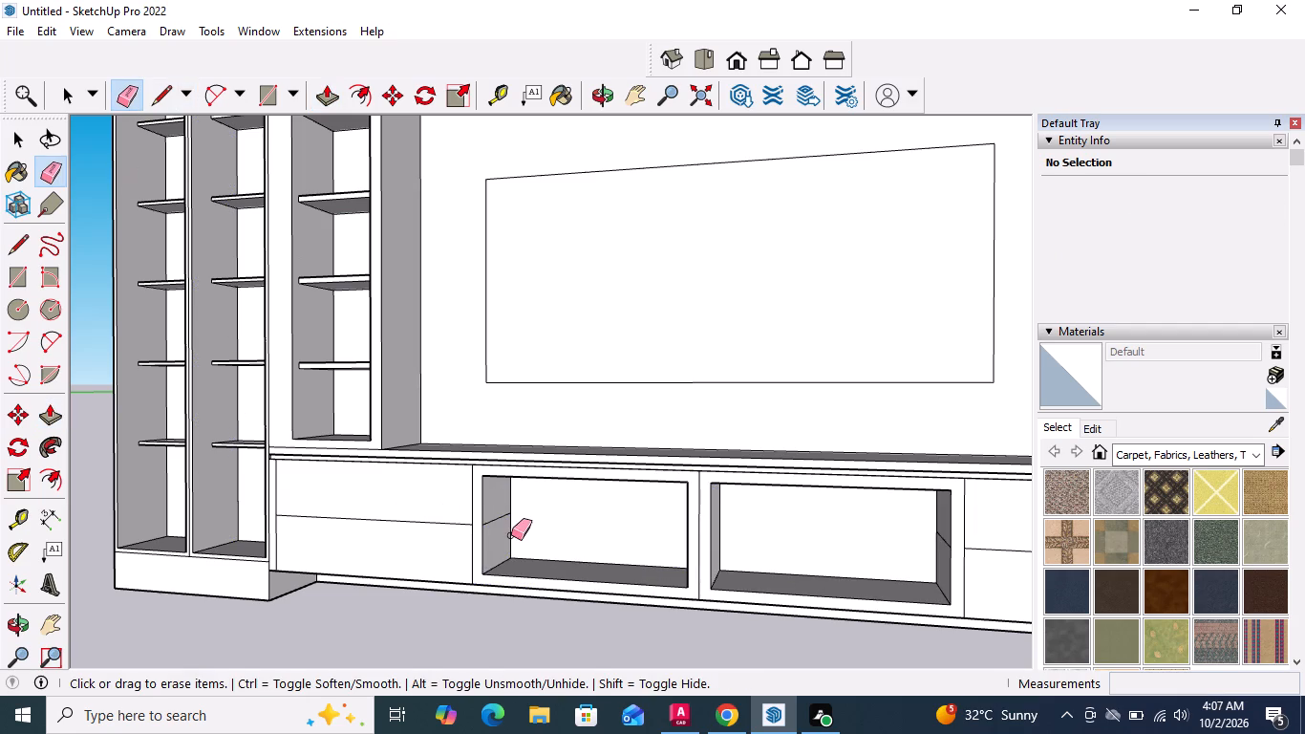
{"action": "left_click_drag", "start_coordinate": [515, 533], "coordinate": [440, 639]}
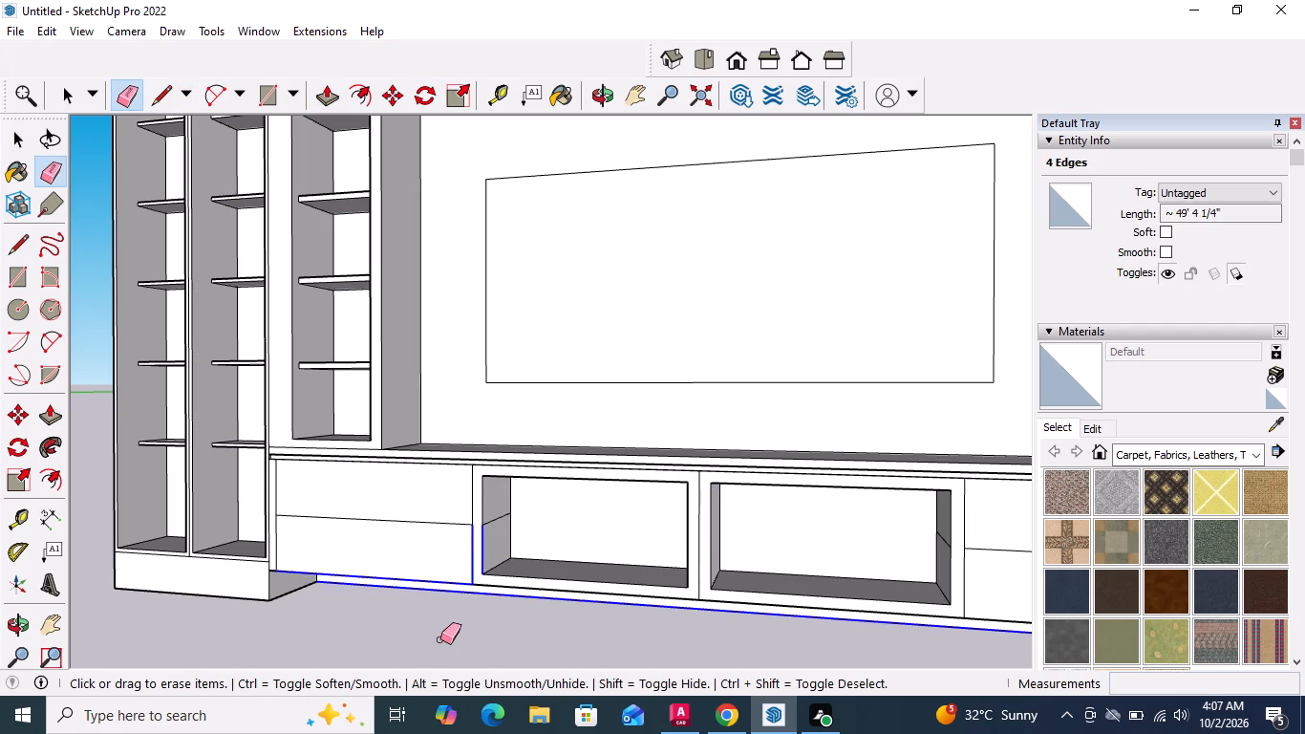
{"action": "left_click_drag", "start_coordinate": [440, 639], "coordinate": [439, 637]}
{"action": "key", "text": "Escape"}
{"action": "middle_click_drag", "start_coordinate": [622, 545], "coordinate": [455, 529]}
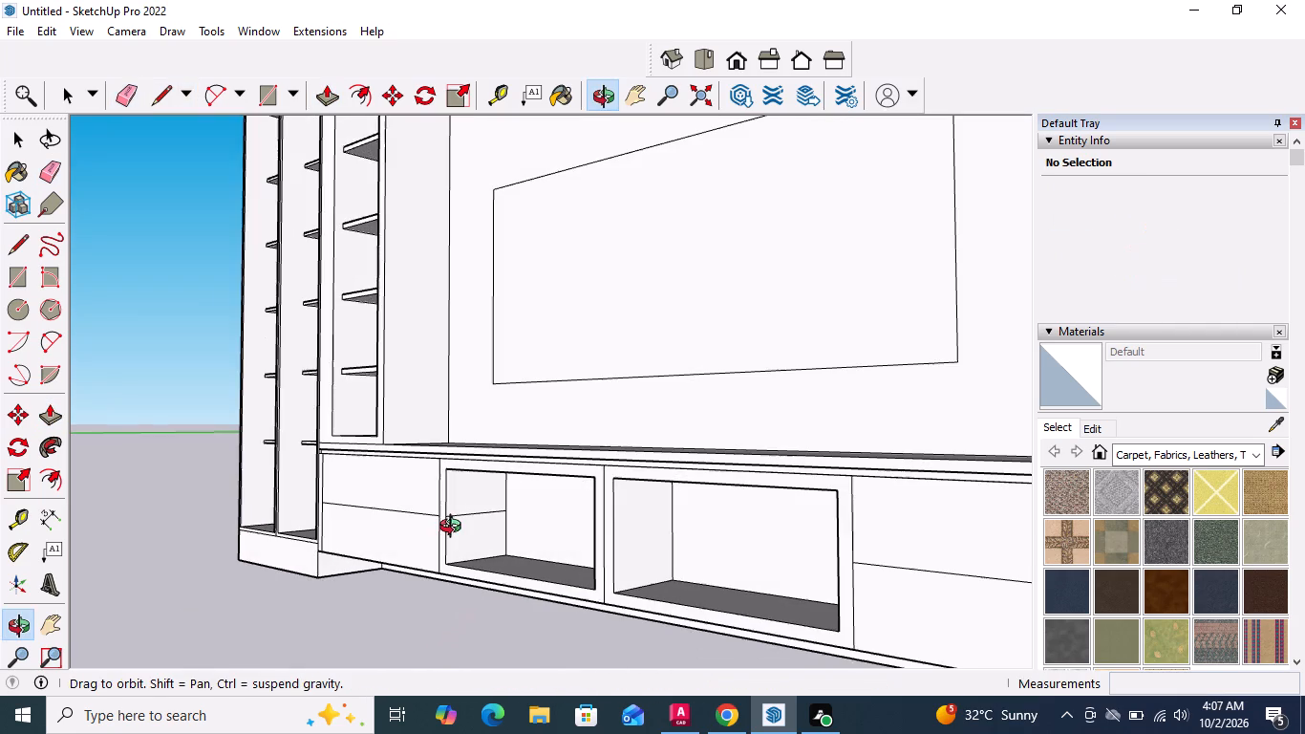
{"action": "middle_click_drag", "start_coordinate": [455, 529], "coordinate": [450, 529]}
{"action": "left_click", "coordinate": [472, 514]}
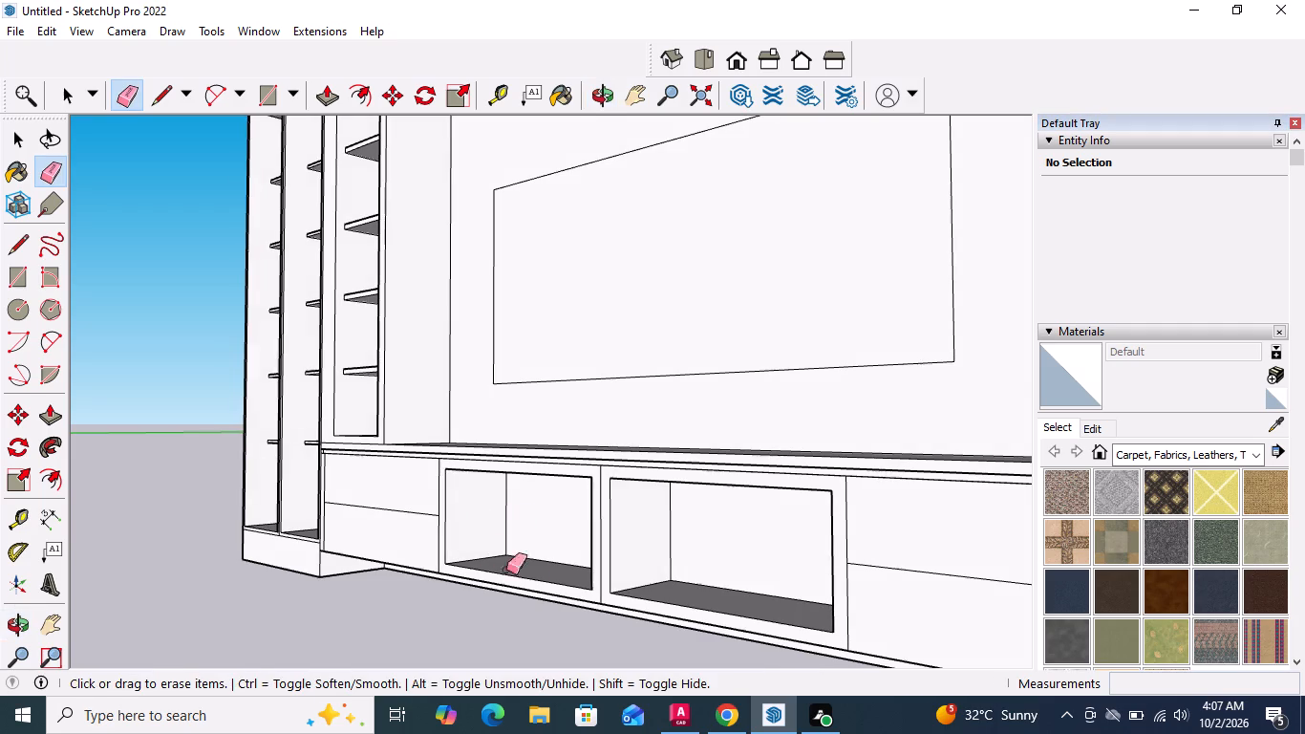
{"action": "middle_click_drag", "start_coordinate": [540, 576], "coordinate": [942, 556]}
{"action": "scroll", "coordinate": [970, 495], "scroll_direction": "up", "scroll_amount": 7}
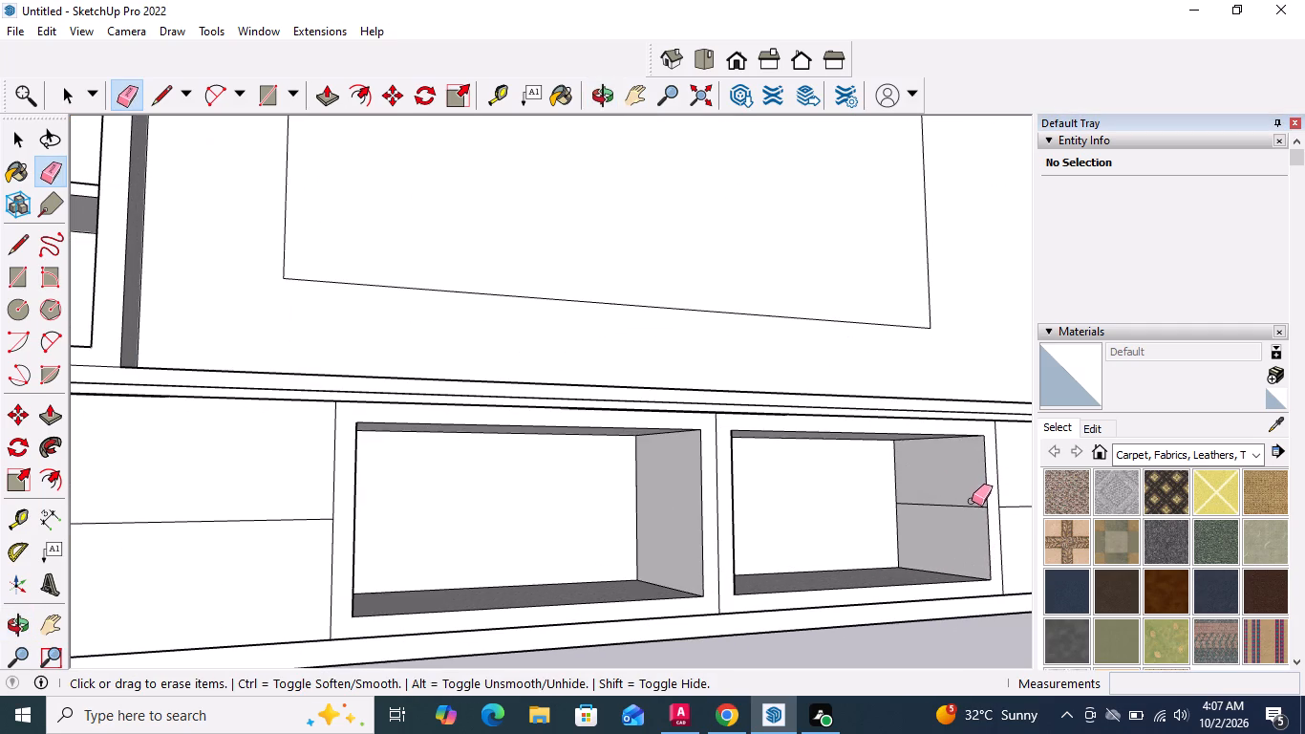
{"action": "left_click", "coordinate": [967, 506]}
{"action": "scroll", "coordinate": [903, 583], "scroll_direction": "down", "scroll_amount": 3}
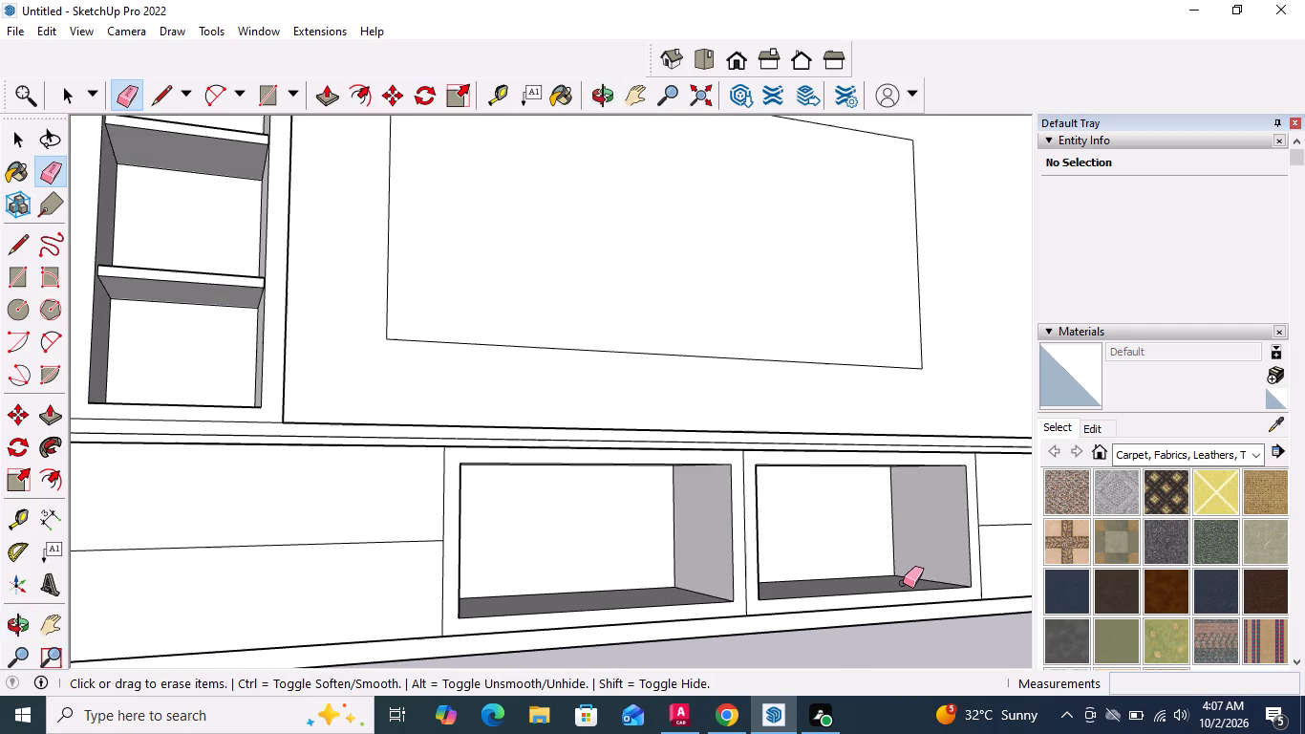
{"action": "key", "text": "space"}
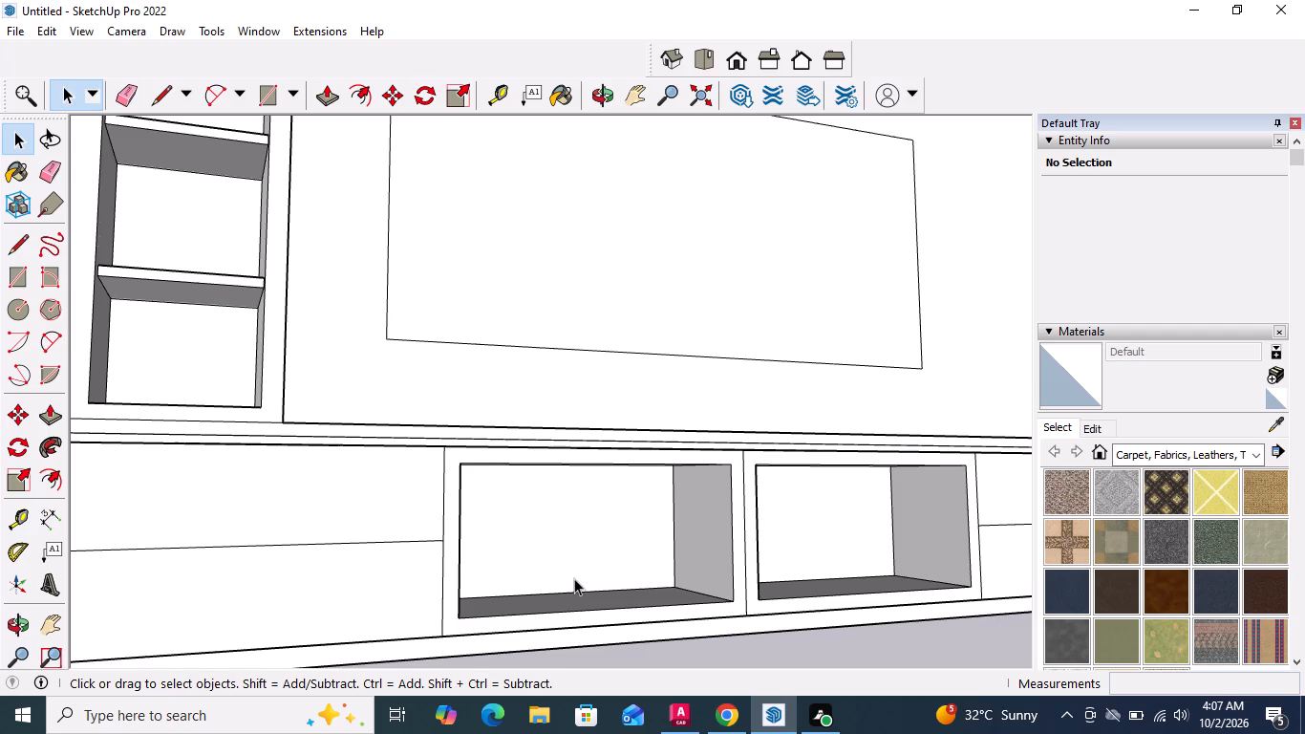
Draw a horizontal line at mid-height across the back face of the left base cabinet recess.
{"action": "scroll", "coordinate": [574, 578], "scroll_direction": "down", "scroll_amount": 9}
{"action": "middle_click_drag", "start_coordinate": [694, 564], "coordinate": [493, 582]}
{"action": "scroll", "coordinate": [800, 630], "scroll_direction": "up", "scroll_amount": 5}
{"action": "scroll", "coordinate": [723, 608], "scroll_direction": "up", "scroll_amount": 2}
{"action": "middle_click_drag", "start_coordinate": [658, 595], "coordinate": [690, 594]}
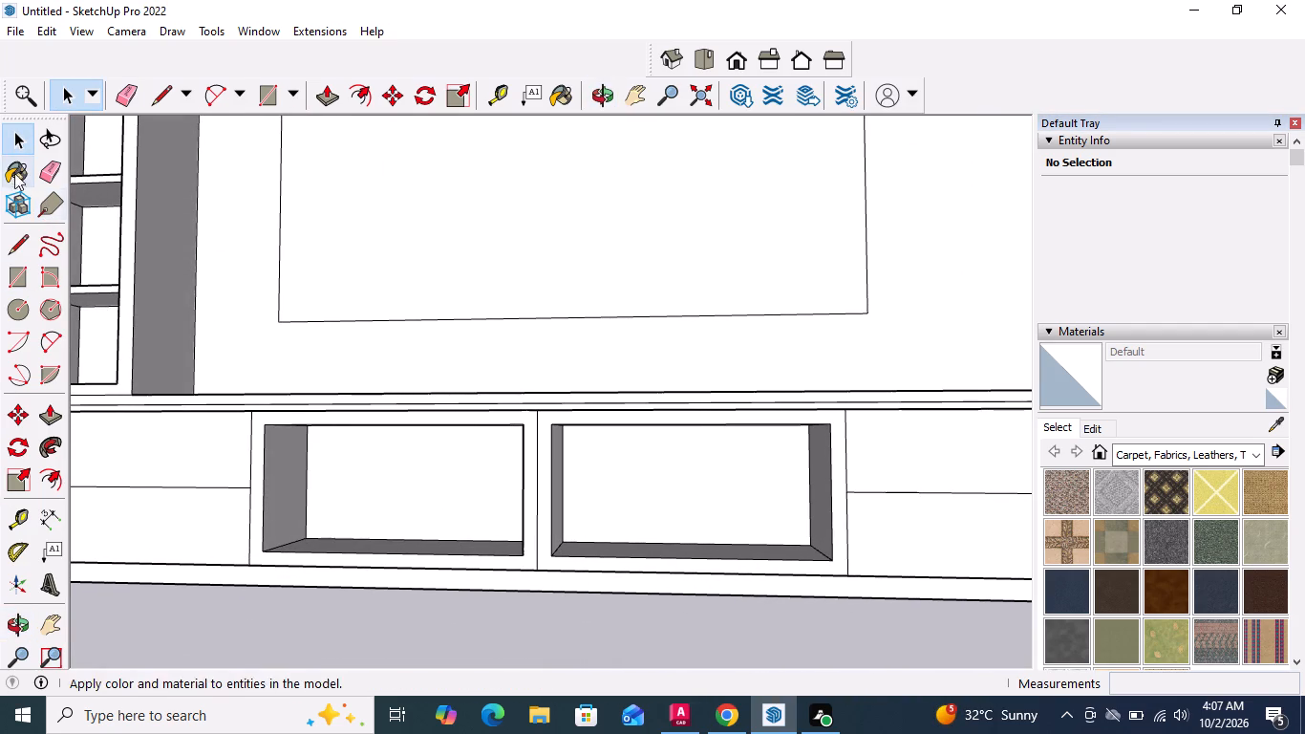
{"action": "left_click", "coordinate": [12, 248]}
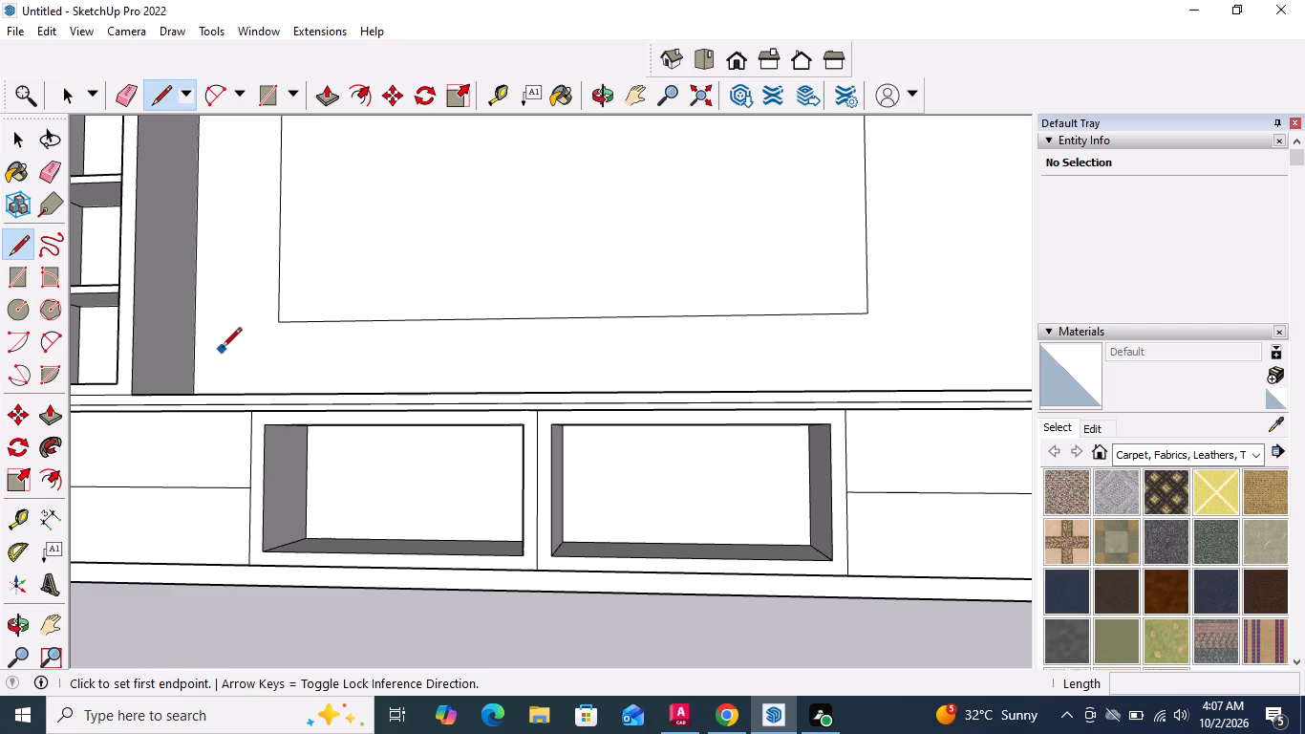
{"action": "scroll", "coordinate": [289, 489], "scroll_direction": "up", "scroll_amount": 3}
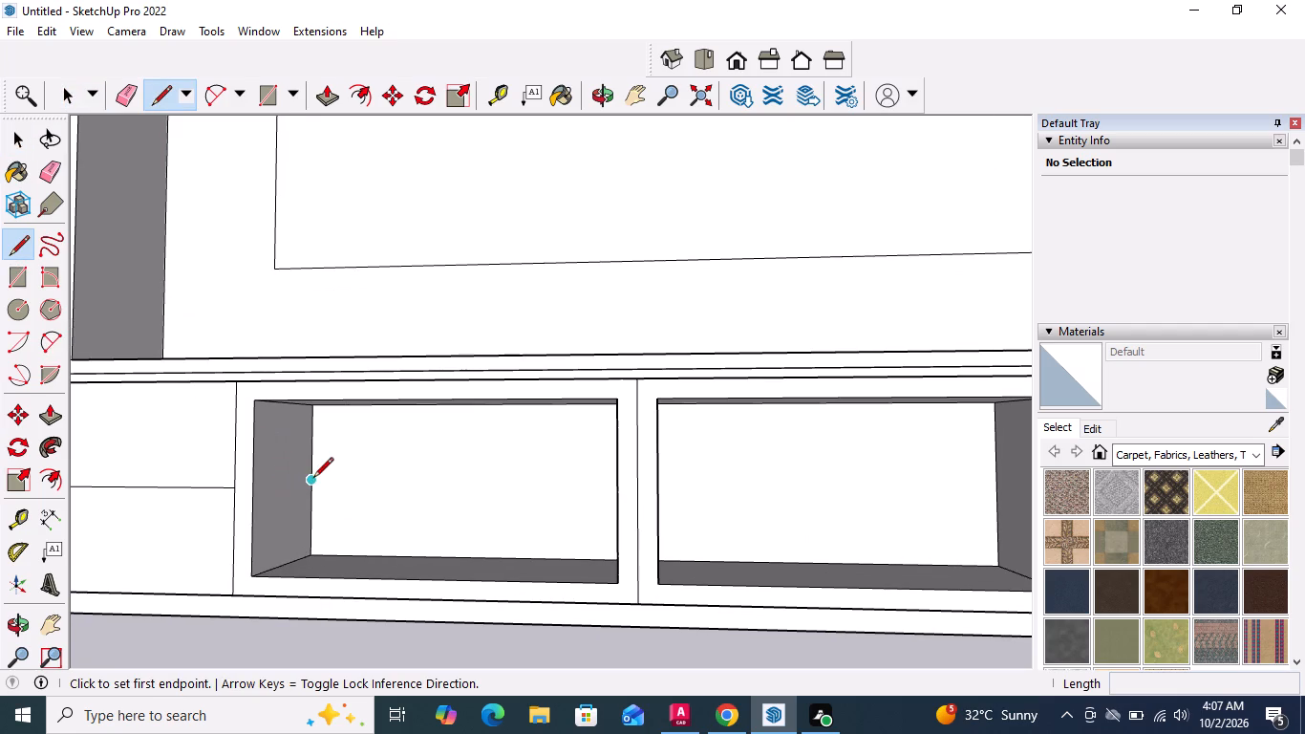
{"action": "left_click", "coordinate": [313, 472]}
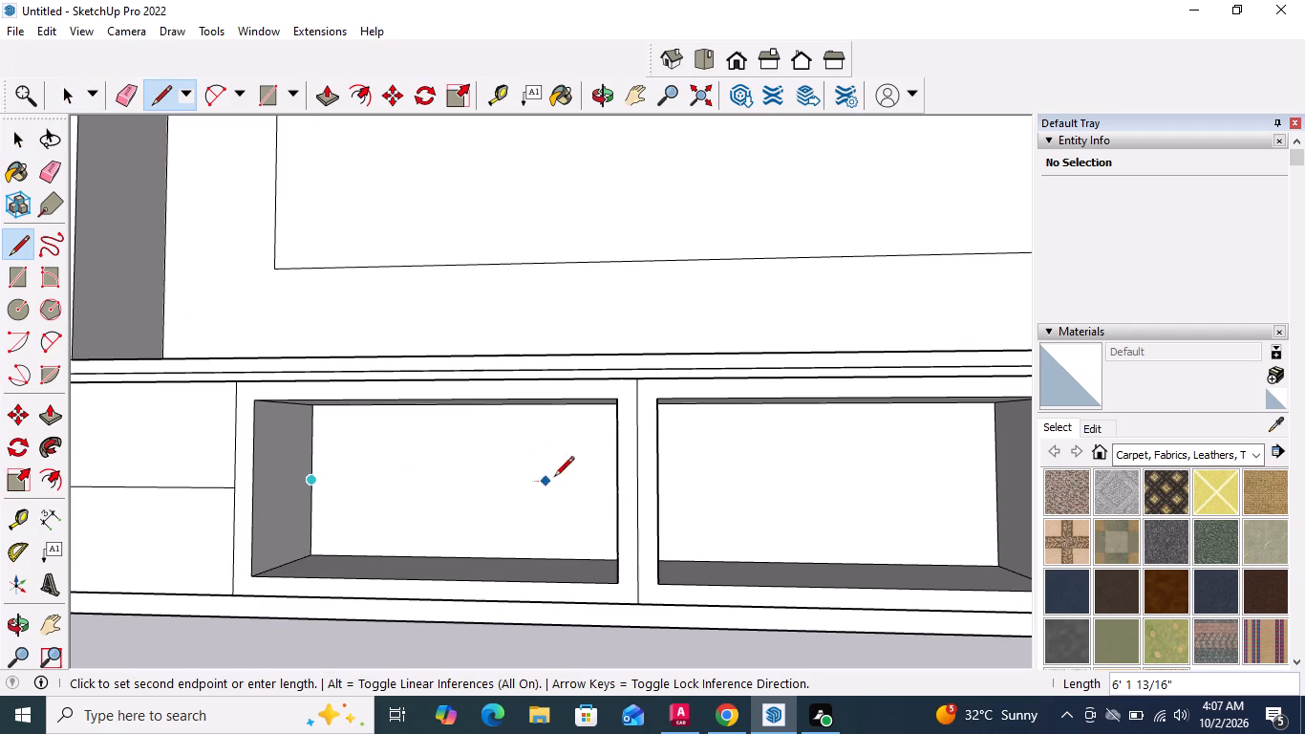
{"action": "middle_click_drag", "start_coordinate": [614, 486], "coordinate": [781, 464]}
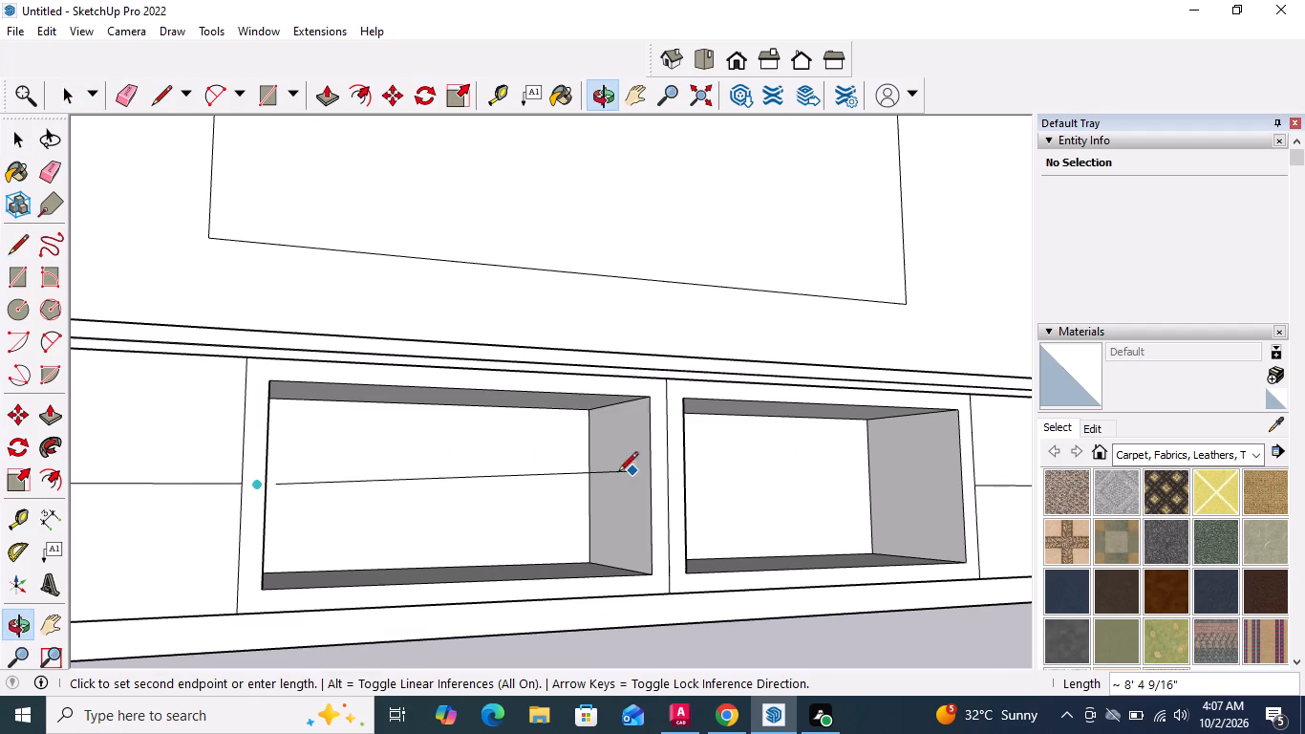
{"action": "left_click", "coordinate": [586, 489]}
{"action": "middle_click_drag", "start_coordinate": [746, 509], "coordinate": [465, 519]}
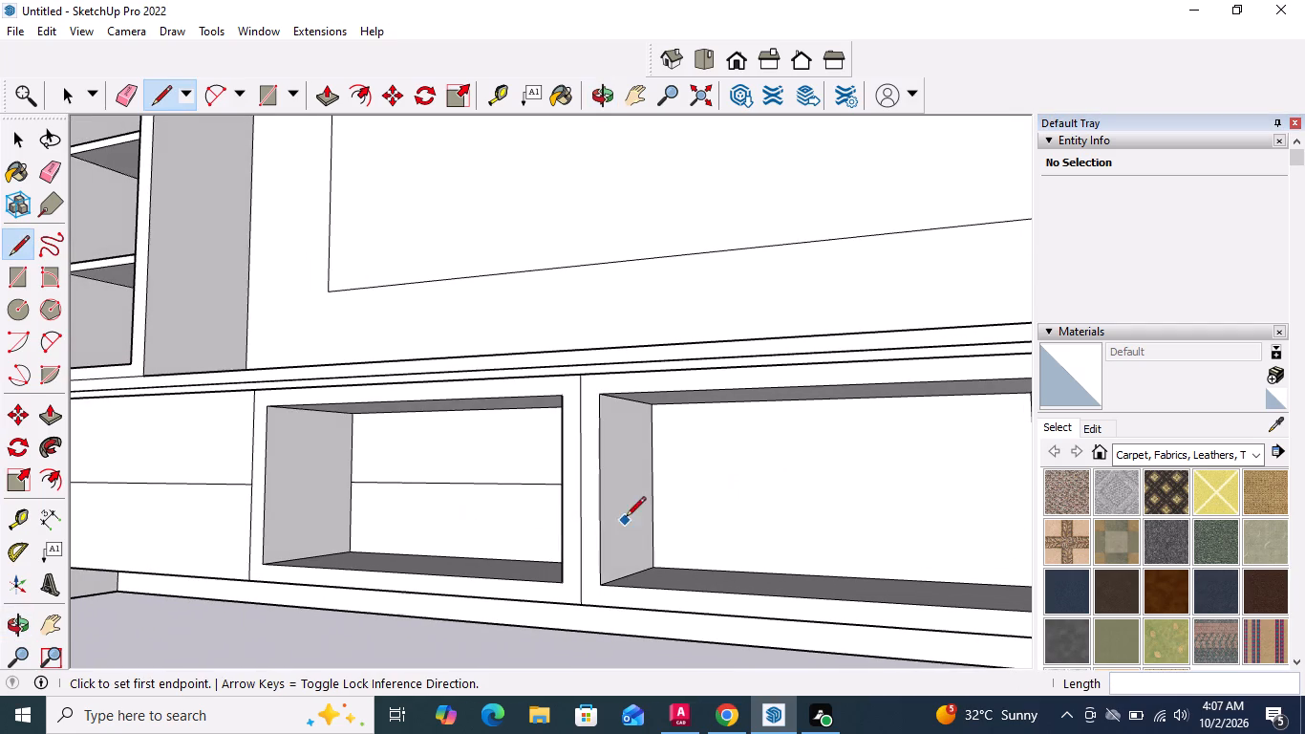
Draw a horizontal line at mid-height across the back face of the right base cabinet recess.
{"action": "left_click", "coordinate": [653, 486]}
{"action": "scroll", "coordinate": [773, 508], "scroll_direction": "down", "scroll_amount": 4}
{"action": "middle_click_drag", "start_coordinate": [655, 516], "coordinate": [770, 536]}
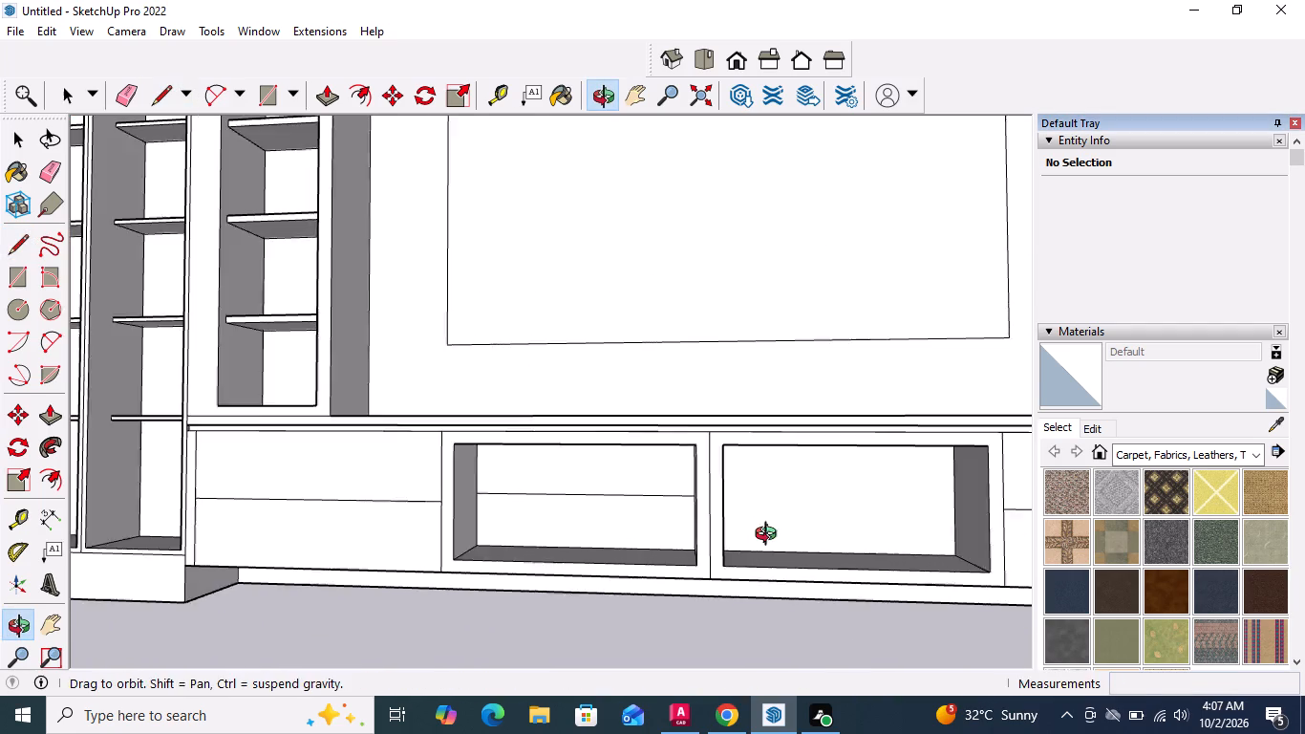
{"action": "middle_click_drag", "start_coordinate": [770, 536], "coordinate": [814, 530]}
{"action": "left_click", "coordinate": [941, 495]}
Draw a second horizontal line about 8' 13/16" long just below the right recess's mid-height line, outlining a thin shelf.
{"action": "scroll", "coordinate": [939, 489], "scroll_direction": "up", "scroll_amount": 12}
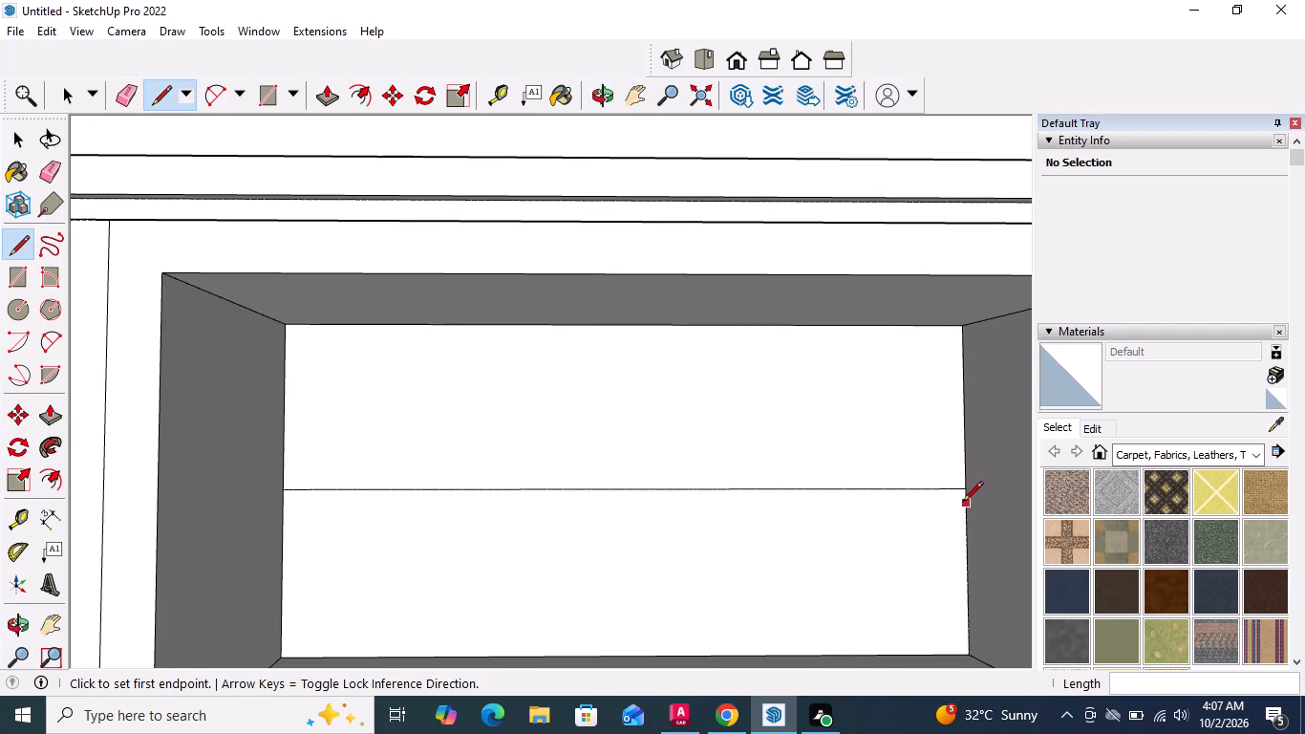
{"action": "left_click", "coordinate": [963, 503]}
{"action": "left_click", "coordinate": [285, 506]}
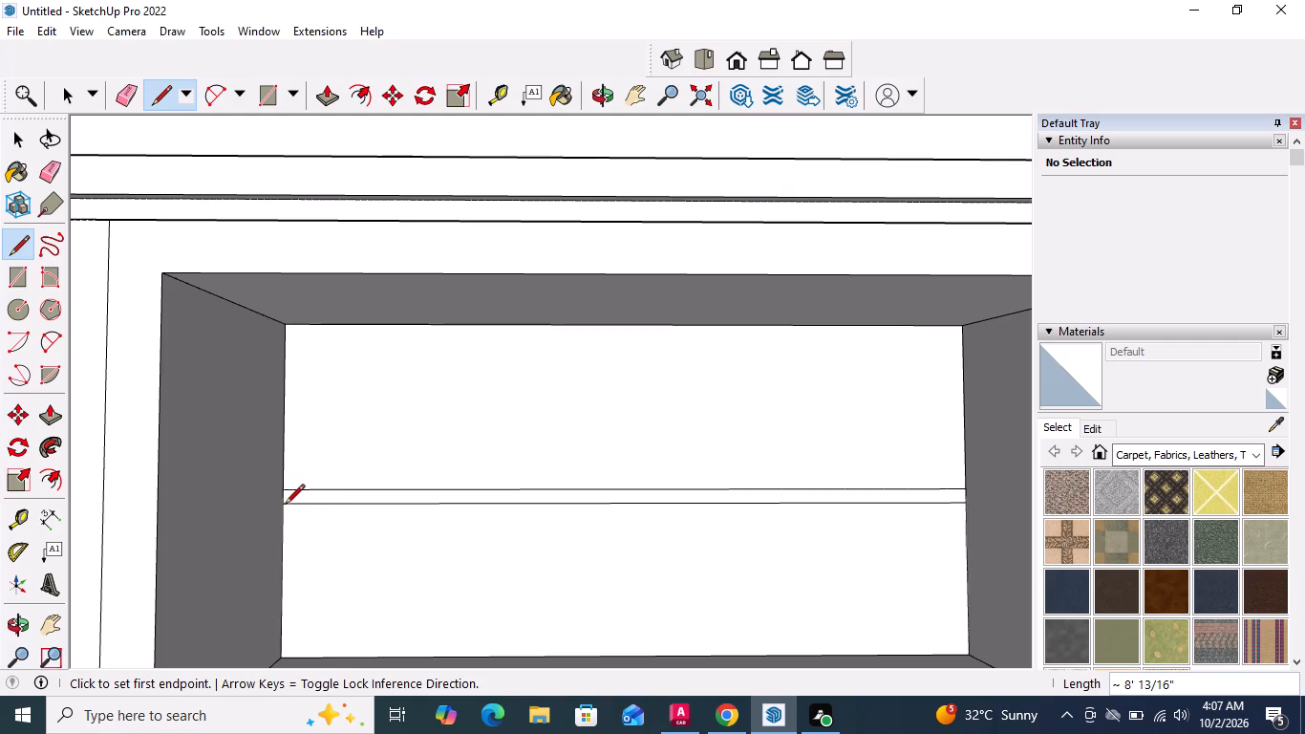
{"action": "scroll", "coordinate": [634, 540], "scroll_direction": "down", "scroll_amount": 8}
{"action": "middle_click_drag", "start_coordinate": [352, 532], "coordinate": [486, 541]}
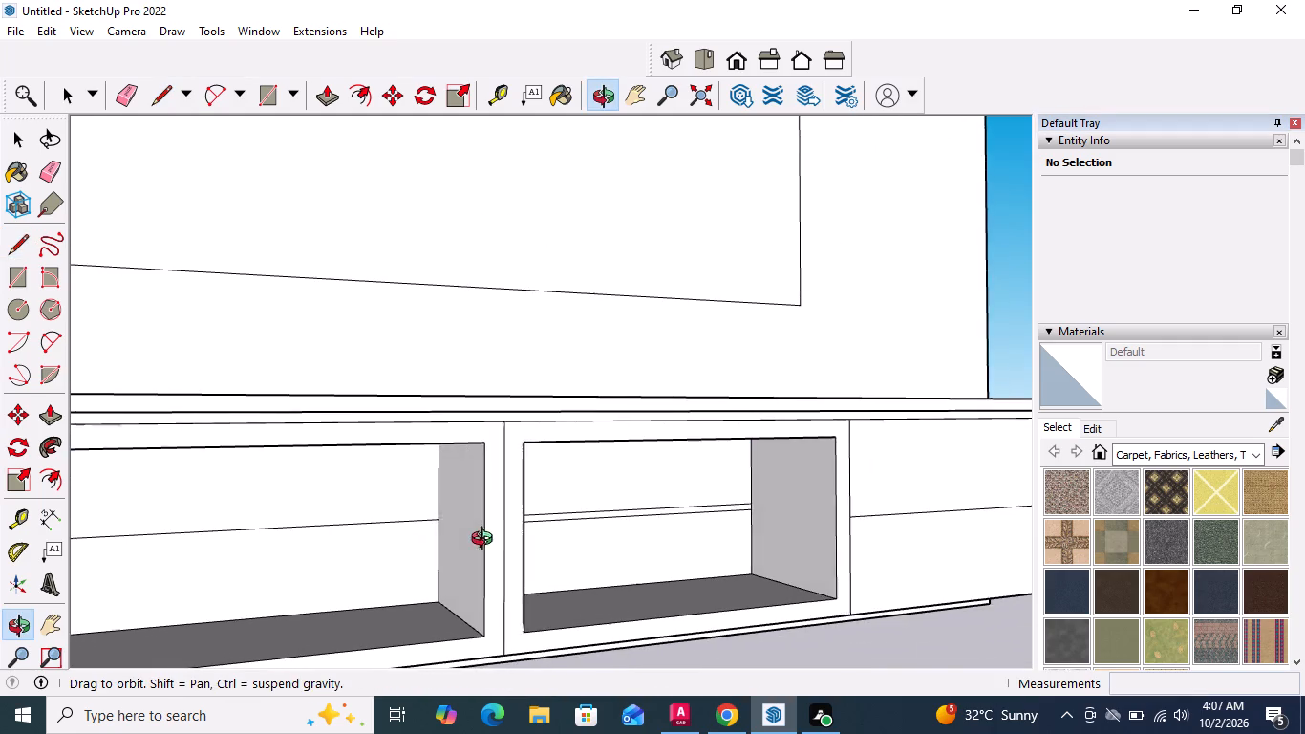
Draw a second horizontal line about 8' 13/16" long just below the left recess's mid-height line, outlining a thin shelf.
{"action": "middle_click_drag", "start_coordinate": [486, 541], "coordinate": [485, 540]}
{"action": "scroll", "coordinate": [438, 528], "scroll_direction": "up", "scroll_amount": 9}
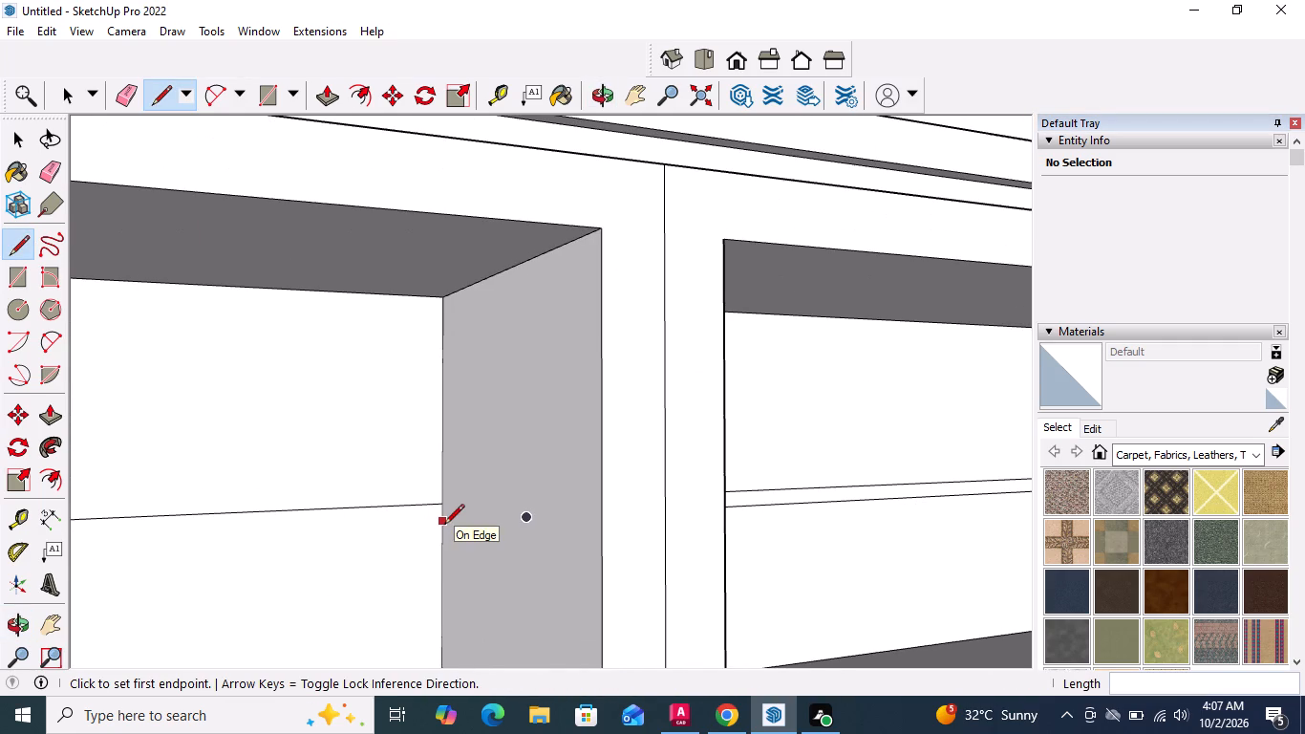
{"action": "left_click", "coordinate": [444, 526]}
{"action": "scroll", "coordinate": [513, 538], "scroll_direction": "down", "scroll_amount": 12}
{"action": "middle_click_drag", "start_coordinate": [500, 534], "coordinate": [495, 535]}
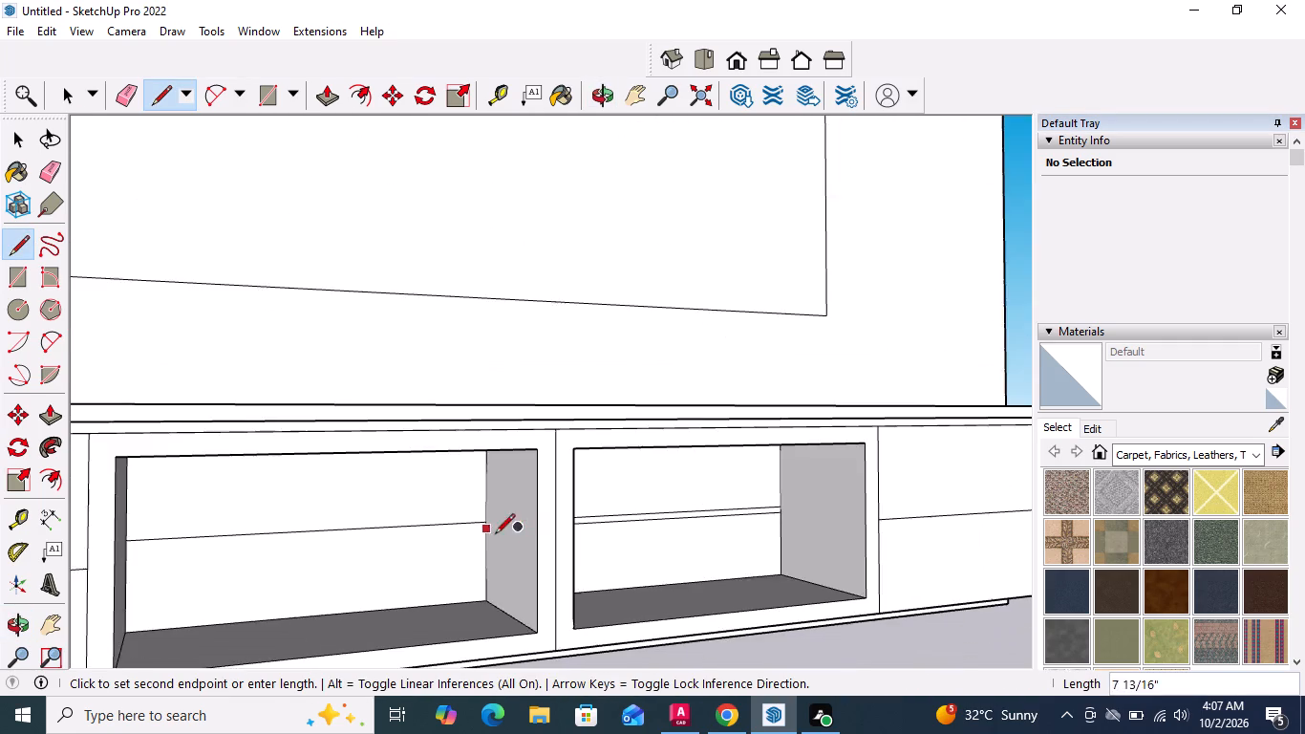
{"action": "middle_click_drag", "start_coordinate": [495, 535], "coordinate": [371, 529]}
{"action": "scroll", "coordinate": [175, 523], "scroll_direction": "up", "scroll_amount": 8}
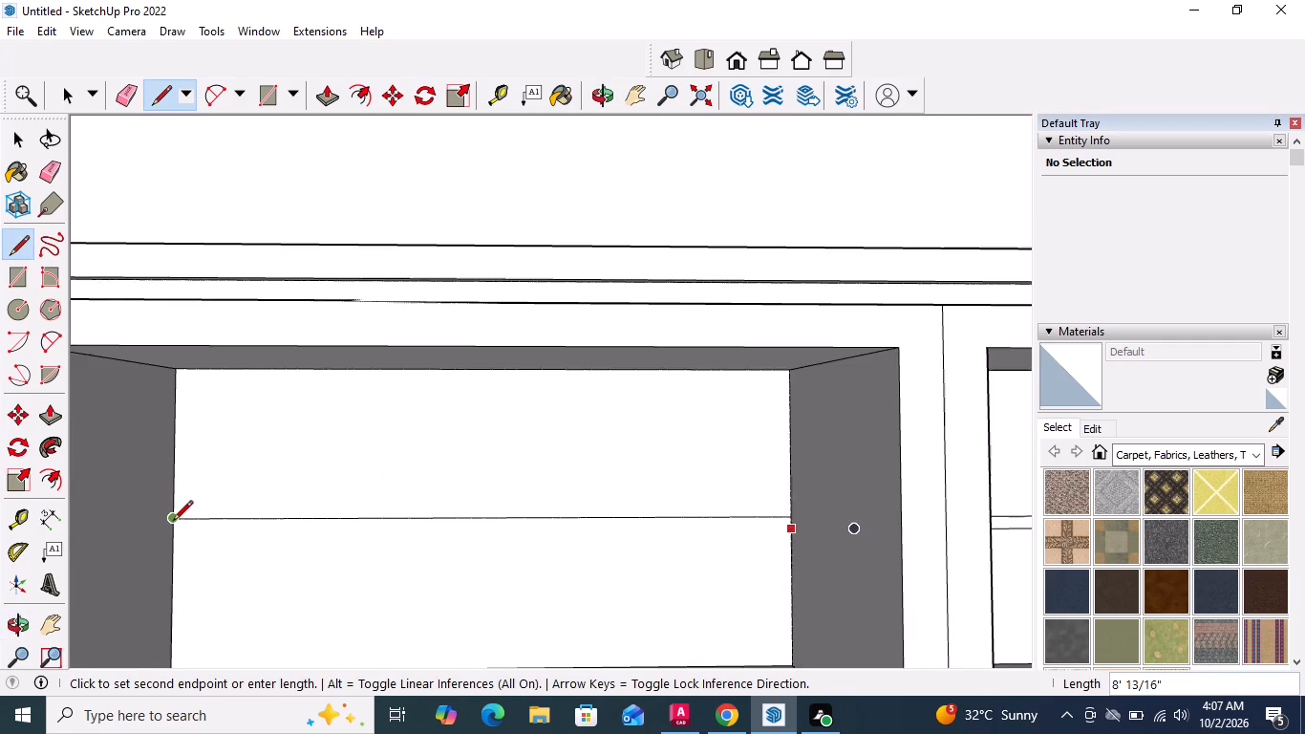
{"action": "scroll", "coordinate": [173, 522], "scroll_direction": "up", "scroll_amount": 4}
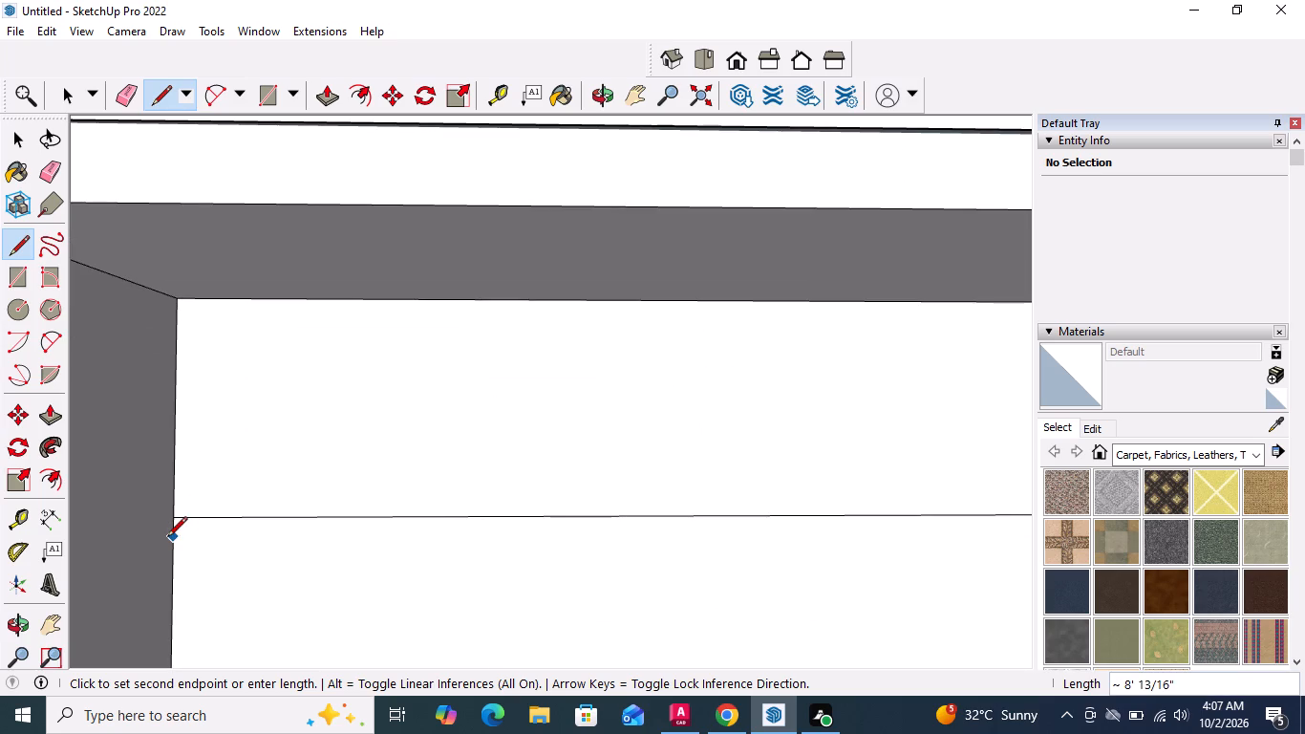
{"action": "left_click", "coordinate": [172, 539]}
{"action": "scroll", "coordinate": [238, 562], "scroll_direction": "down", "scroll_amount": 12}
{"action": "key", "text": "space"}
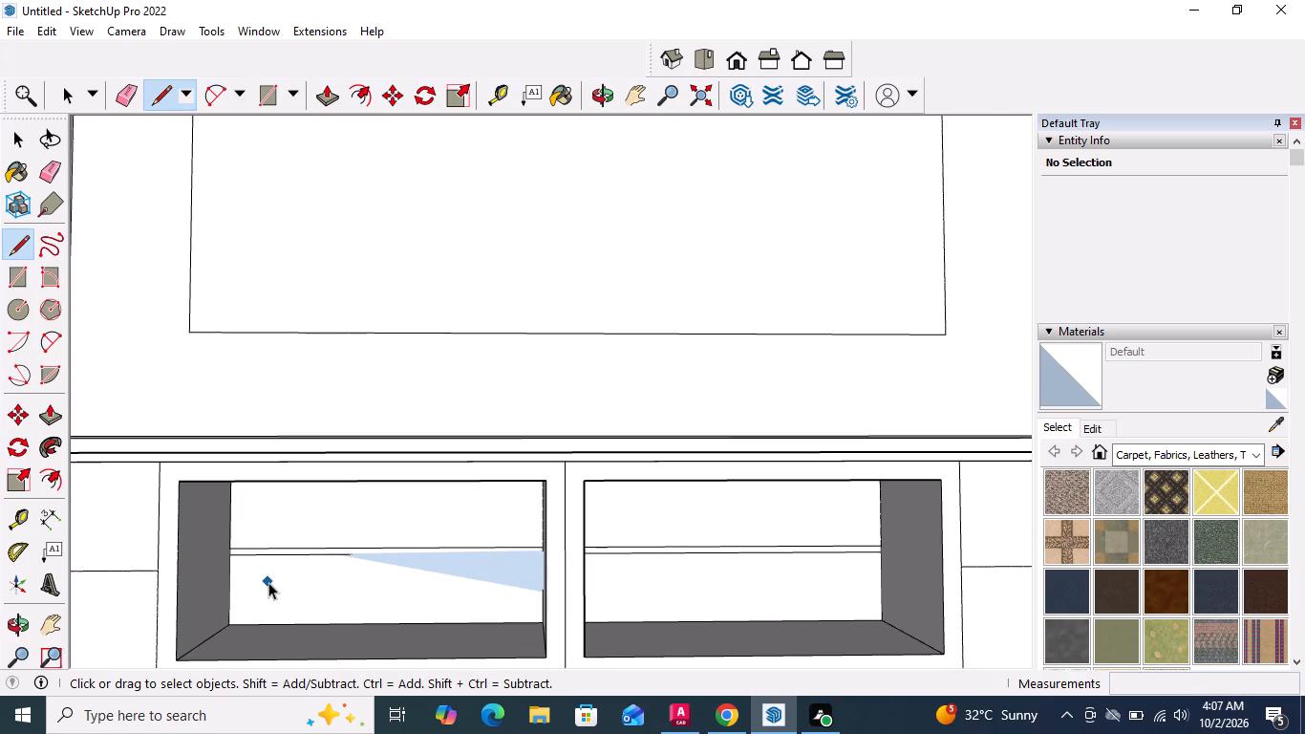
Examine the wall unit and base cabinet recesses from the front, side and underside.
{"action": "middle_click_drag", "start_coordinate": [421, 596], "coordinate": [446, 655]}
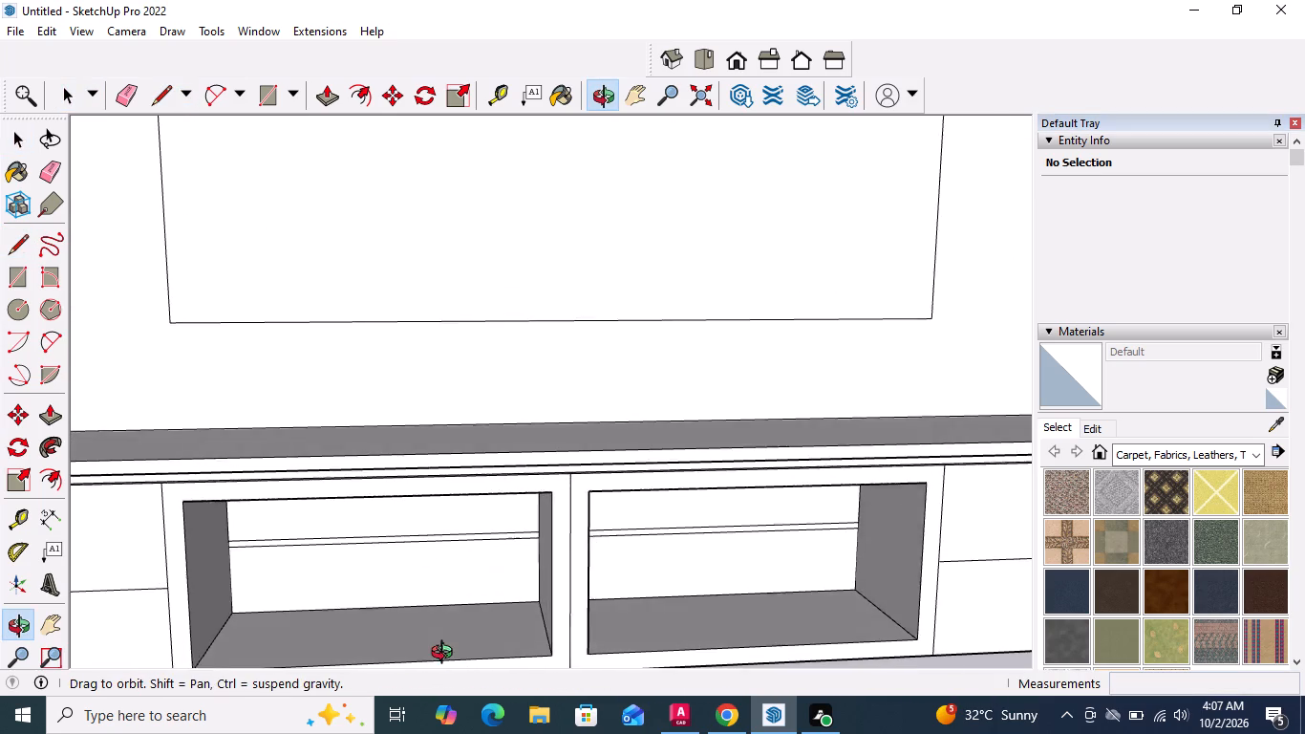
{"action": "middle_click_drag", "start_coordinate": [446, 655], "coordinate": [449, 596]}
{"action": "scroll", "coordinate": [389, 515], "scroll_direction": "down", "scroll_amount": 8}
{"action": "middle_click_drag", "start_coordinate": [467, 529], "coordinate": [408, 568]}
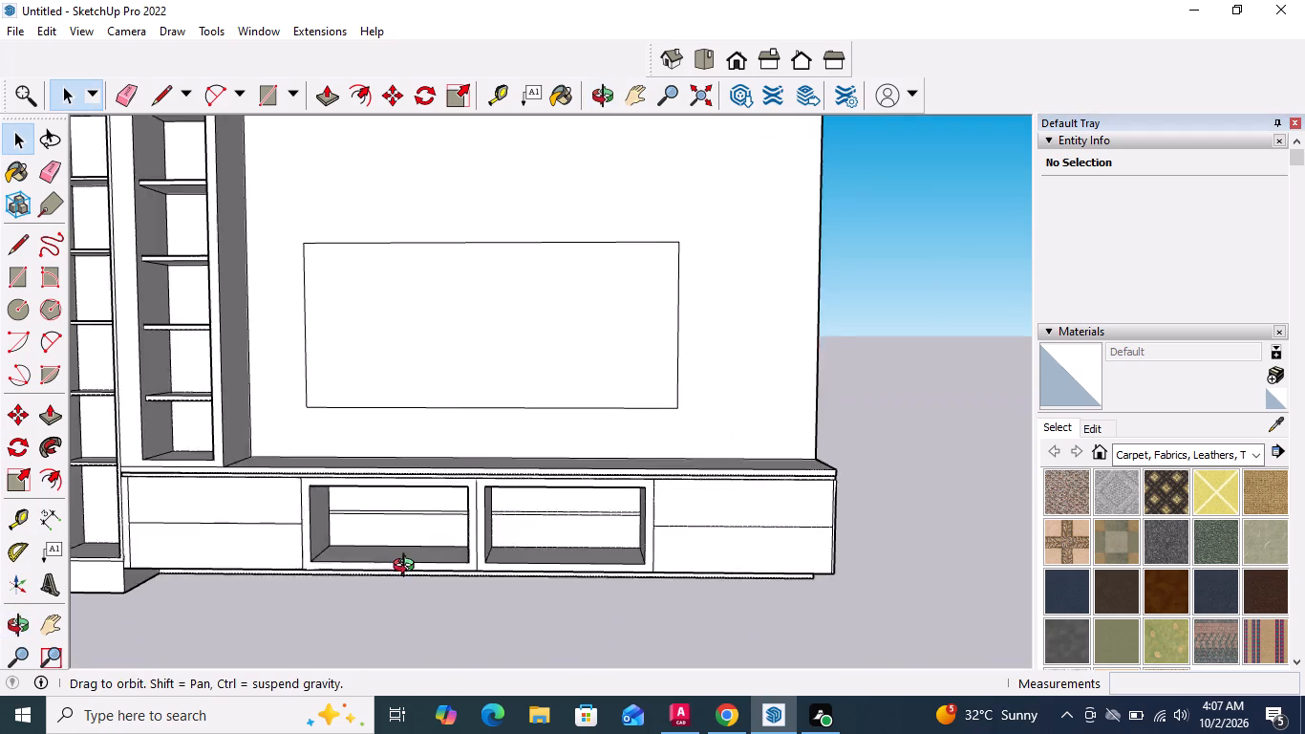
{"action": "middle_click_drag", "start_coordinate": [408, 568], "coordinate": [289, 573]}
{"action": "middle_click_drag", "start_coordinate": [582, 507], "coordinate": [210, 524]}
{"action": "middle_click_drag", "start_coordinate": [380, 523], "coordinate": [430, 493]}
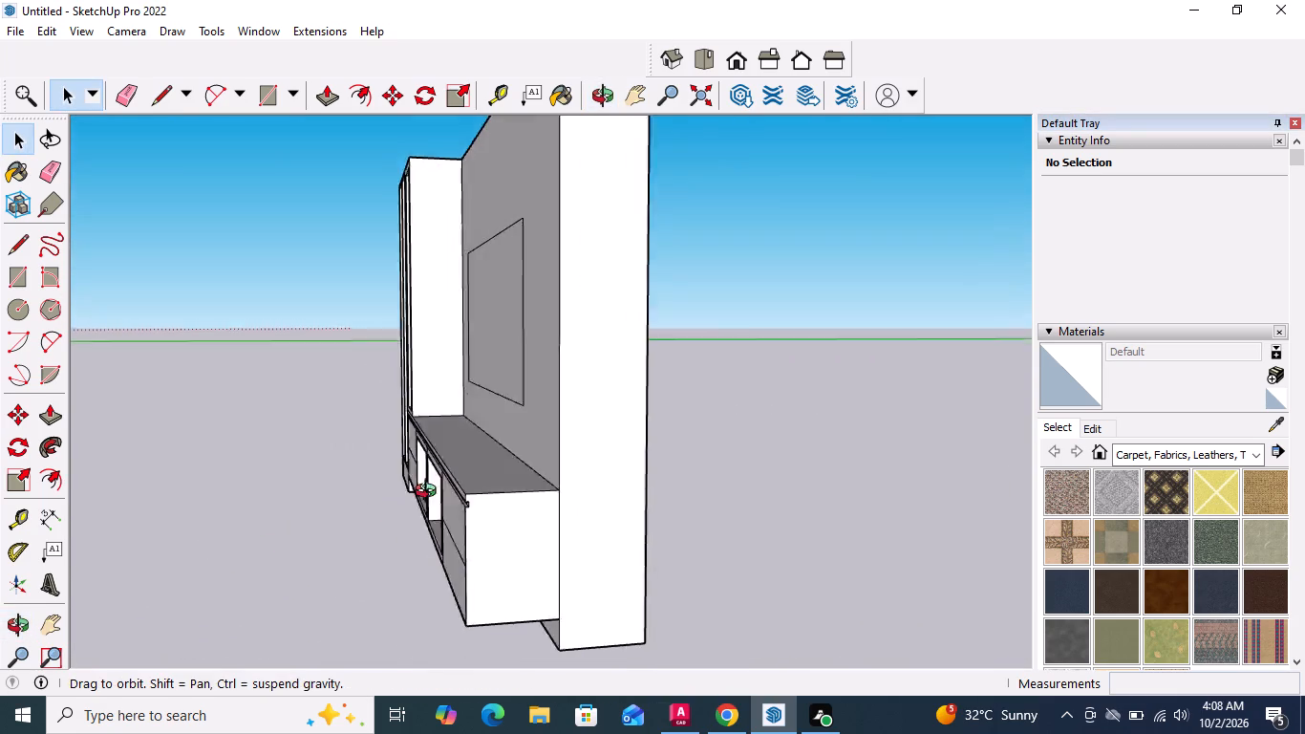
{"action": "middle_click_drag", "start_coordinate": [430, 493], "coordinate": [512, 382]}
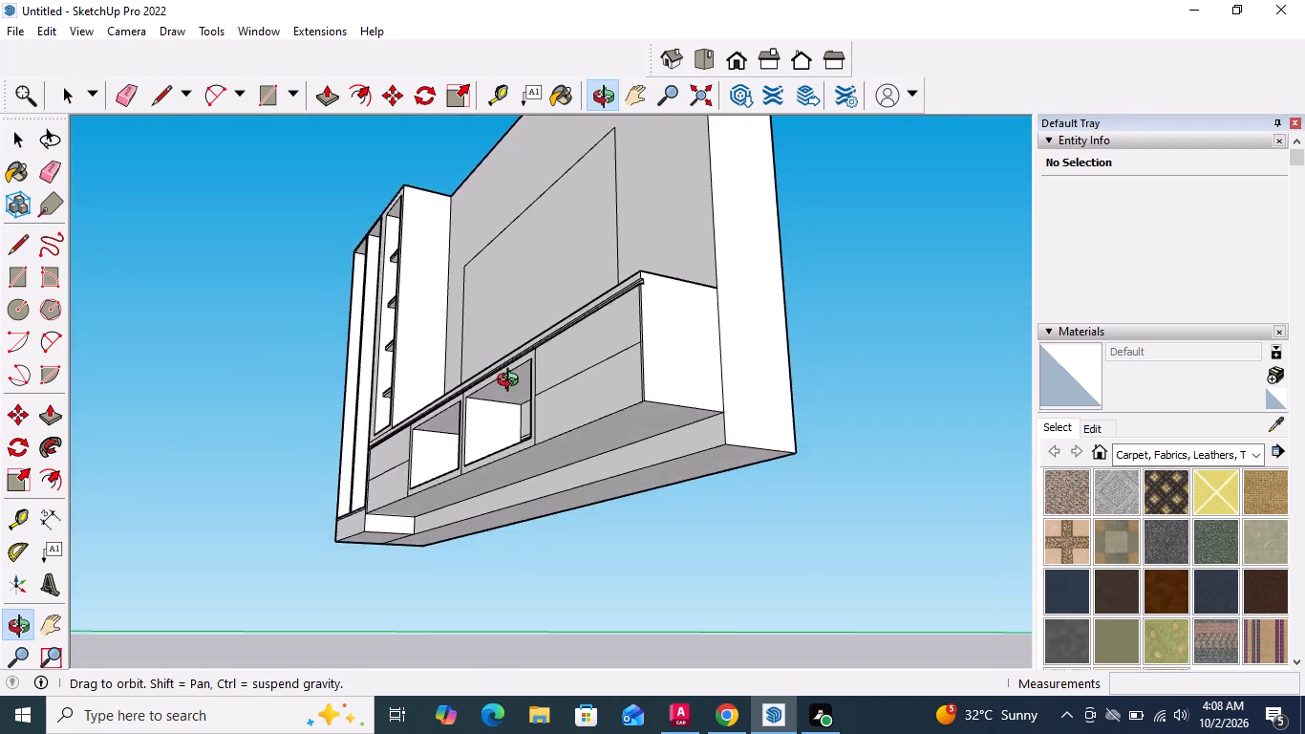
{"action": "middle_click_drag", "start_coordinate": [512, 382], "coordinate": [557, 522]}
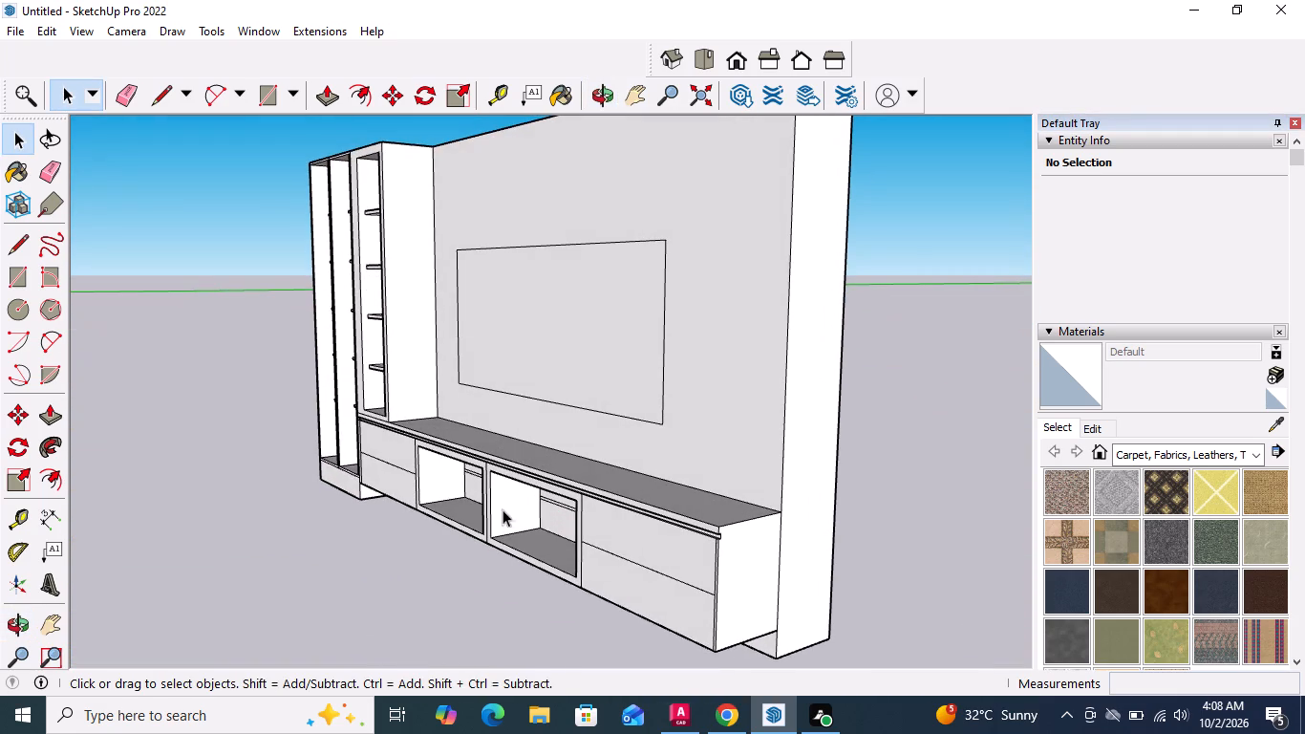
Push/Pull the thin shelf strip in the left base cabinet recess forward about 3' 1 3/16".
{"action": "scroll", "coordinate": [459, 498], "scroll_direction": "up", "scroll_amount": 4}
{"action": "middle_click_drag", "start_coordinate": [488, 522], "coordinate": [692, 516]}
{"action": "scroll", "coordinate": [536, 549], "scroll_direction": "down", "scroll_amount": 3}
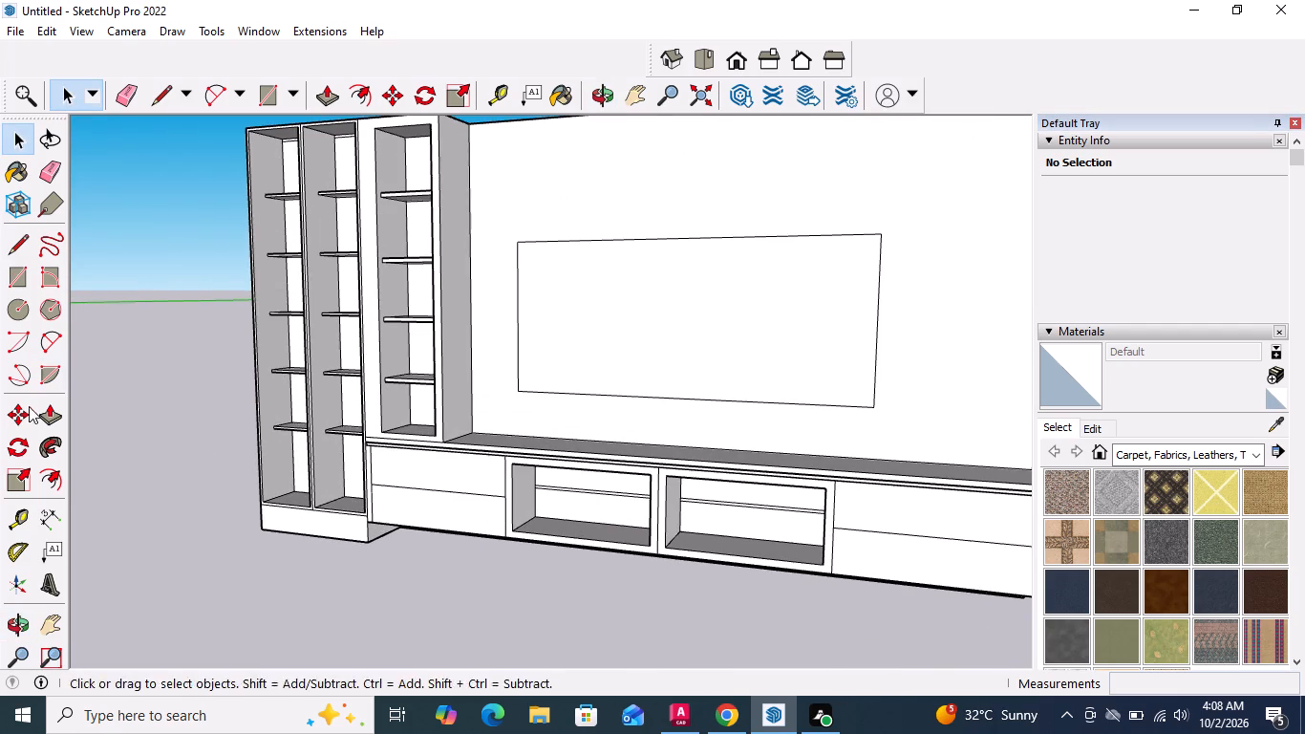
{"action": "left_click_drag", "start_coordinate": [48, 418], "coordinate": [60, 421]}
{"action": "scroll", "coordinate": [588, 519], "scroll_direction": "up", "scroll_amount": 6}
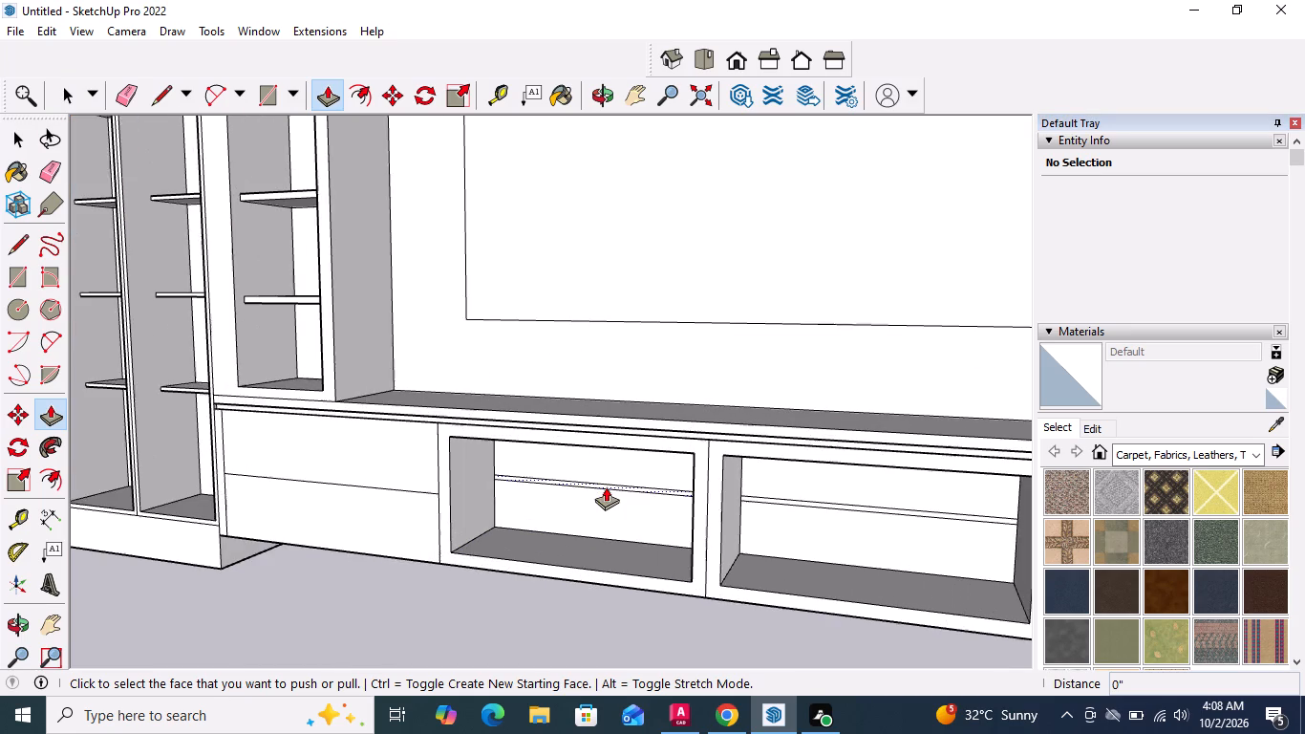
{"action": "left_click", "coordinate": [606, 488]}
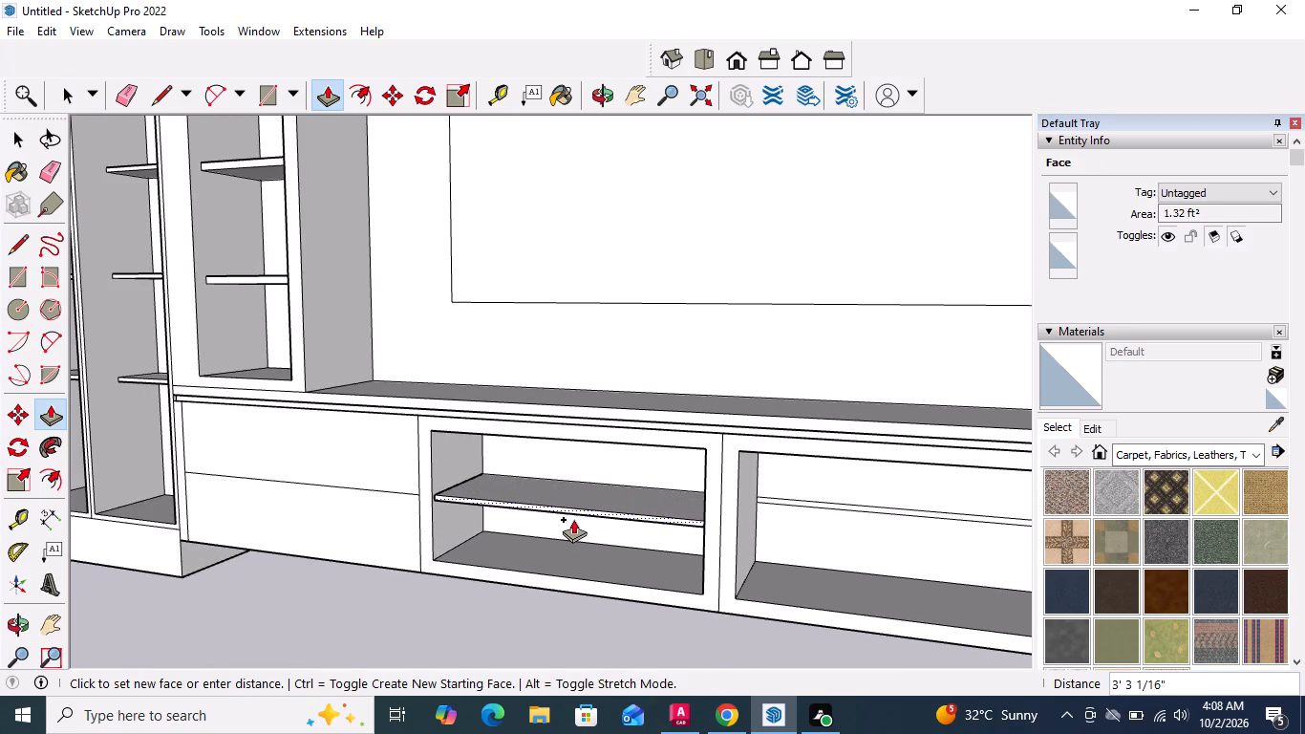
{"action": "left_click", "coordinate": [576, 518]}
Push/Pull the thin shelf strip in the right base cabinet recess forward by the same distance as the left shelf.
{"action": "scroll", "coordinate": [511, 524], "scroll_direction": "down", "scroll_amount": 4}
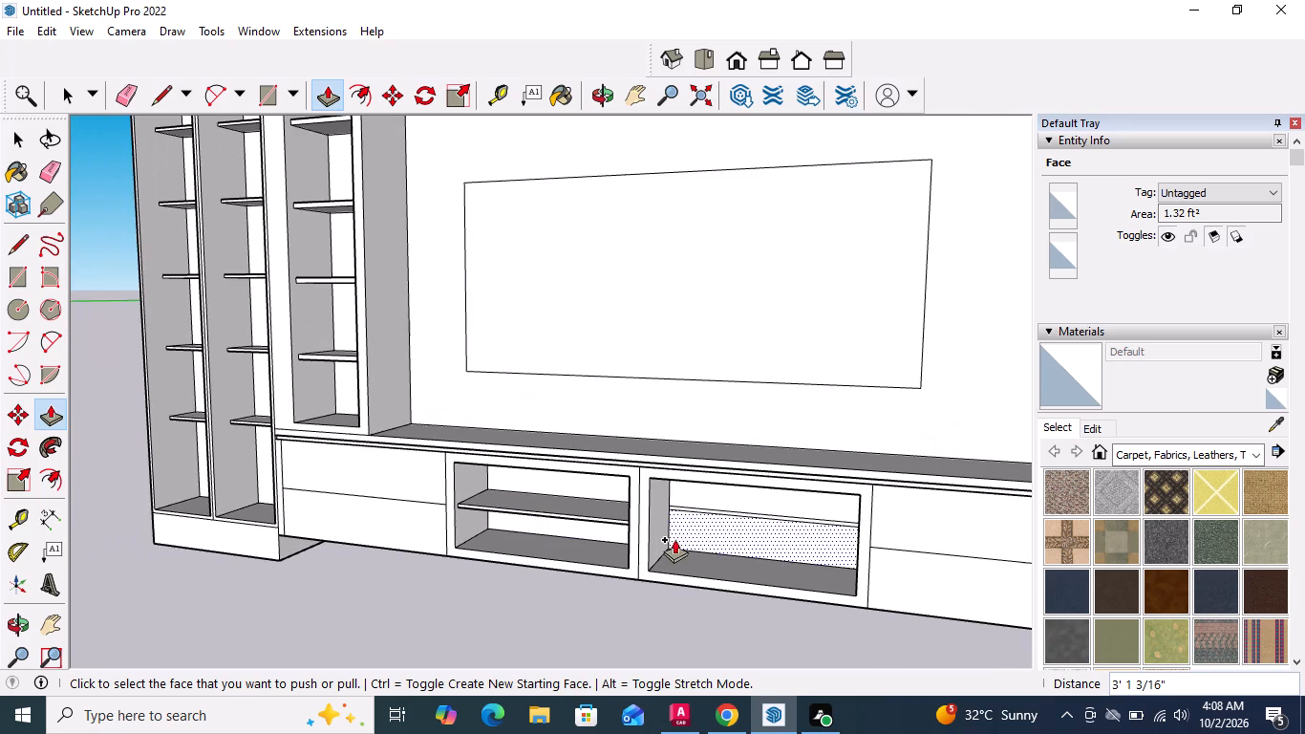
{"action": "scroll", "coordinate": [706, 514], "scroll_direction": "up", "scroll_amount": 8}
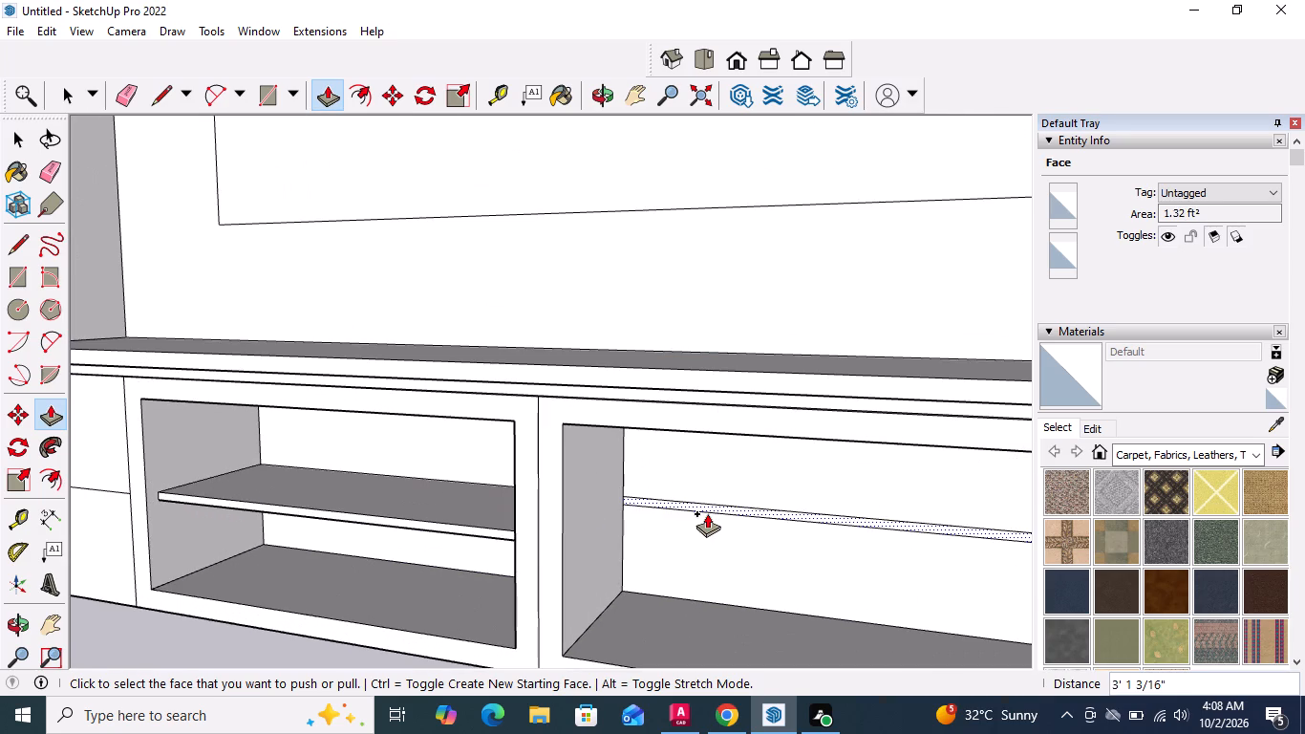
{"action": "double_click", "coordinate": [707, 513]}
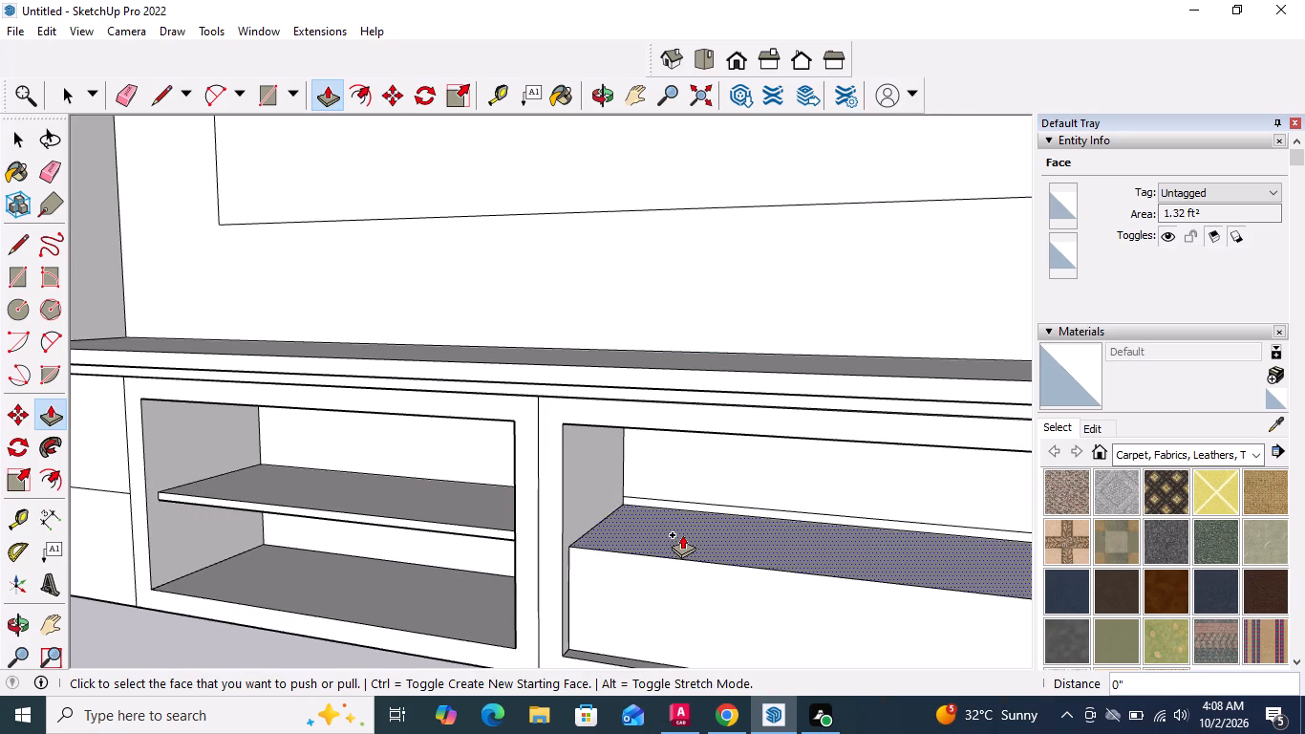
{"action": "key", "text": "ctrl+z"}
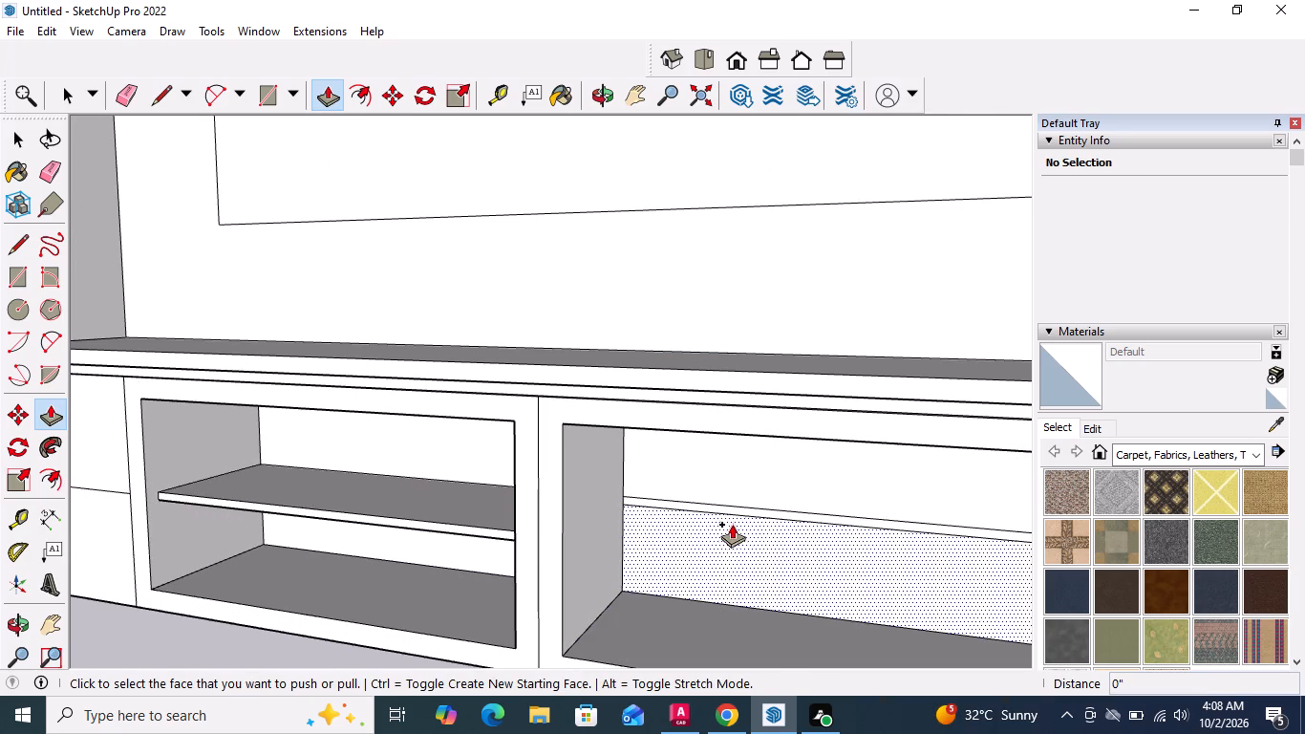
{"action": "double_click", "coordinate": [739, 507]}
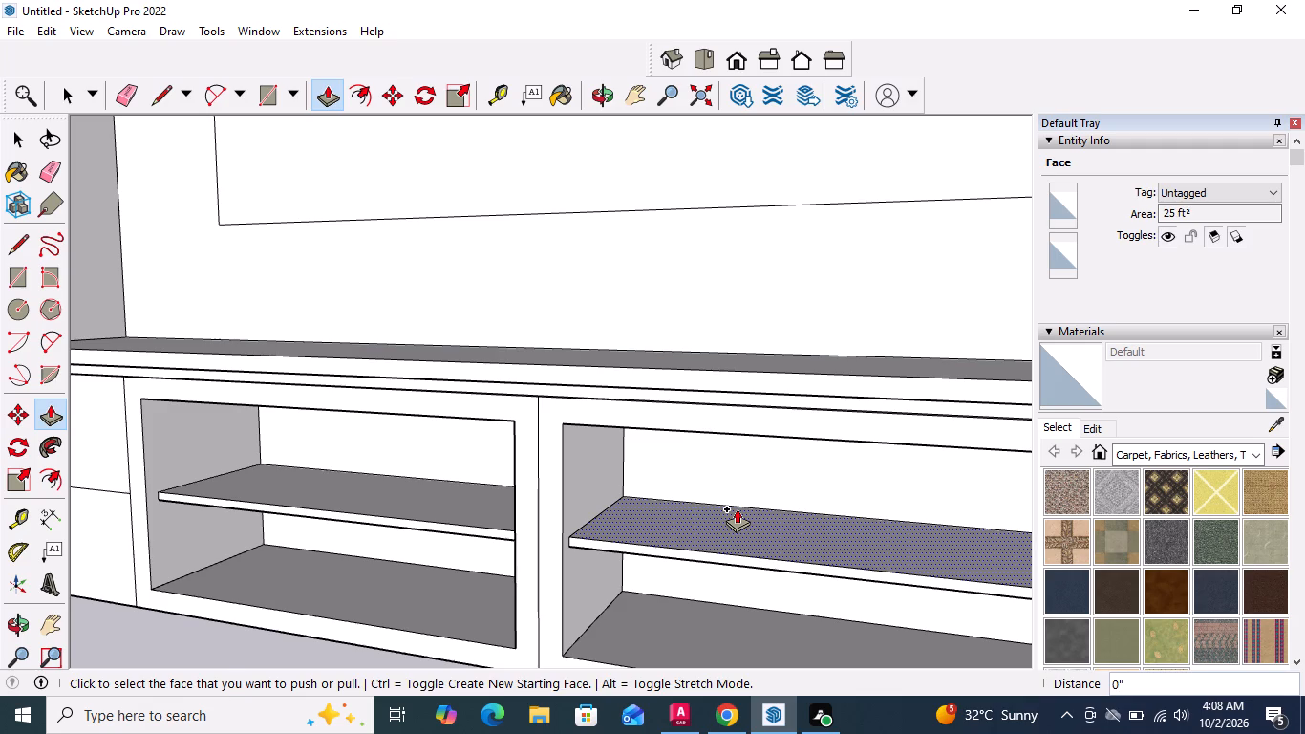
{"action": "key", "text": "space"}
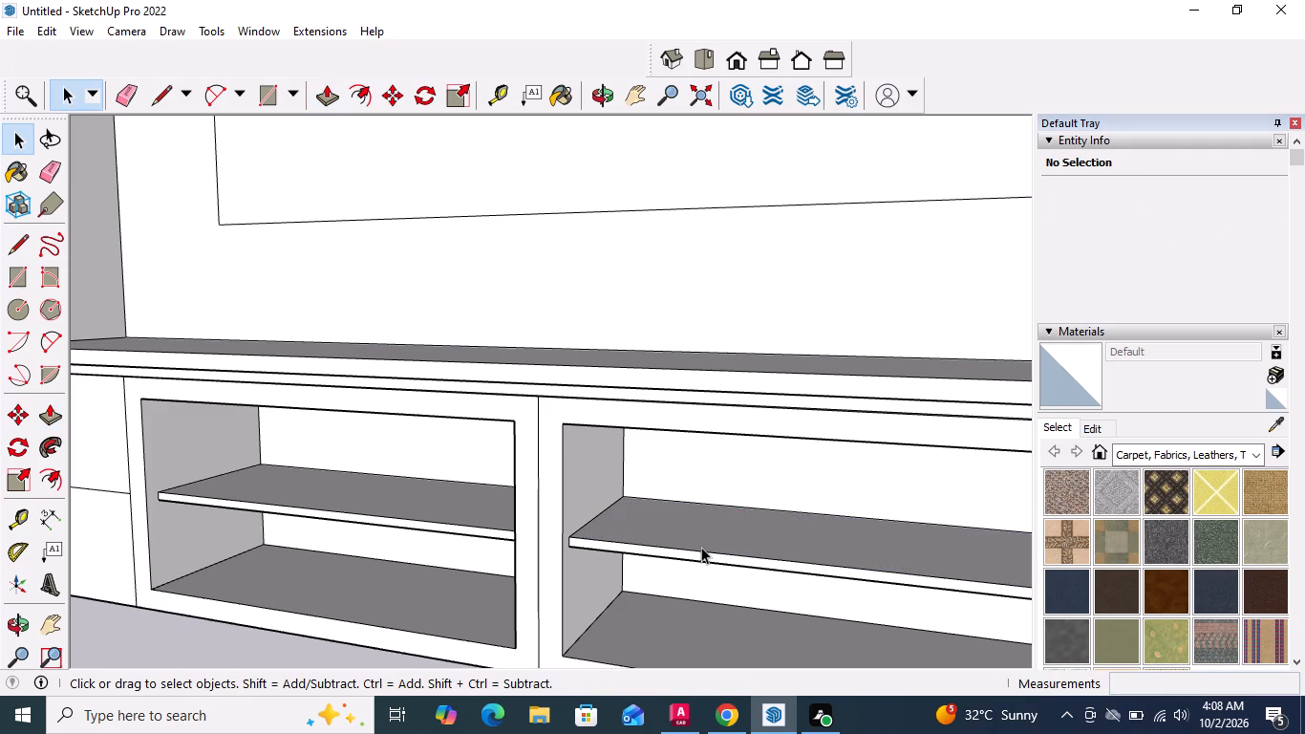
Push/Pull the rectangle on the central back panel forward about 6 5/8" to form a raised TV panel.
{"action": "scroll", "coordinate": [450, 507], "scroll_direction": "down", "scroll_amount": 4}
{"action": "scroll", "coordinate": [392, 605], "scroll_direction": "down", "scroll_amount": 2}
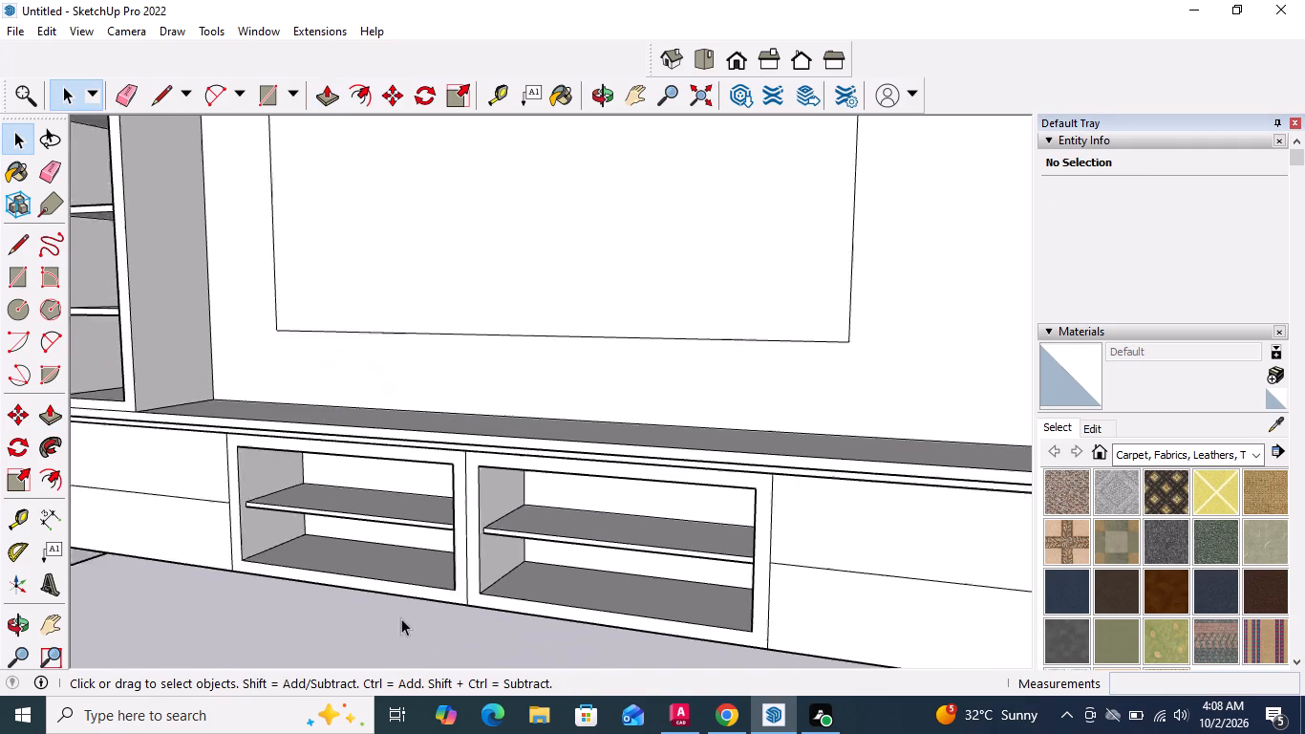
{"action": "scroll", "coordinate": [401, 618], "scroll_direction": "down", "scroll_amount": 4}
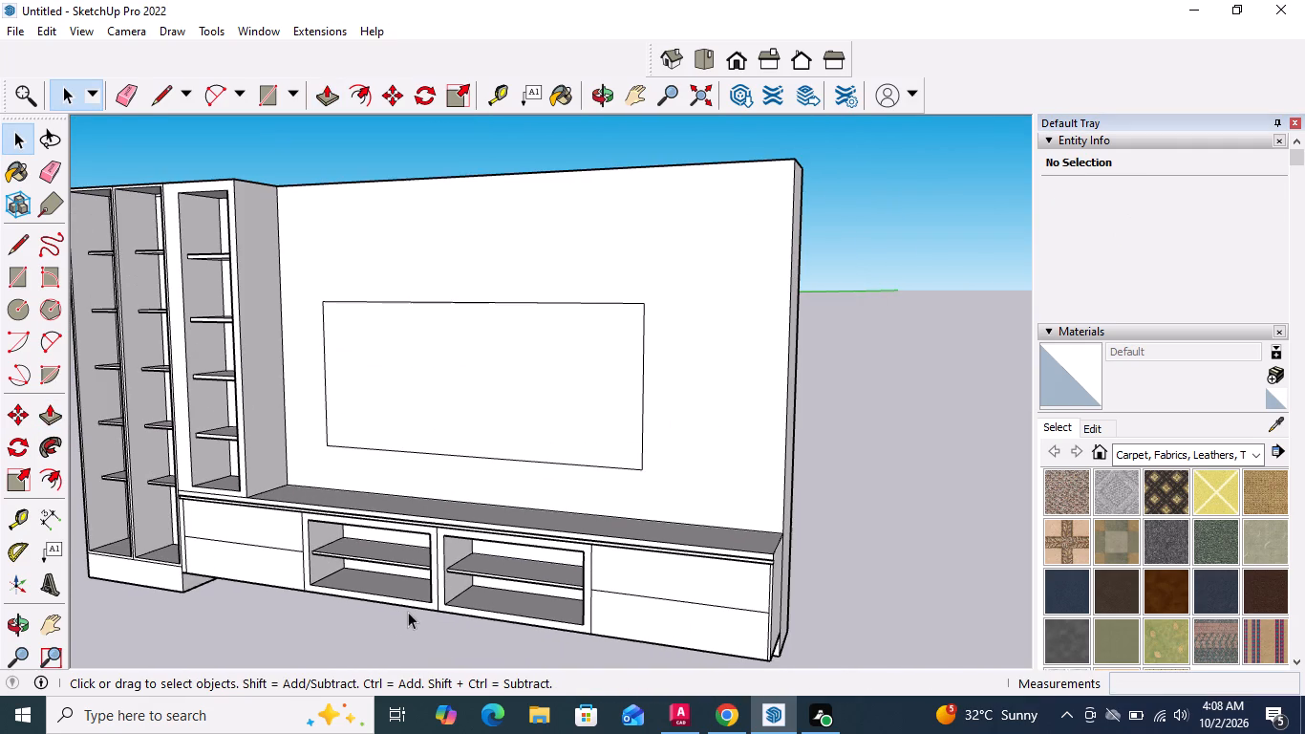
{"action": "middle_click_drag", "start_coordinate": [431, 574], "coordinate": [460, 579]}
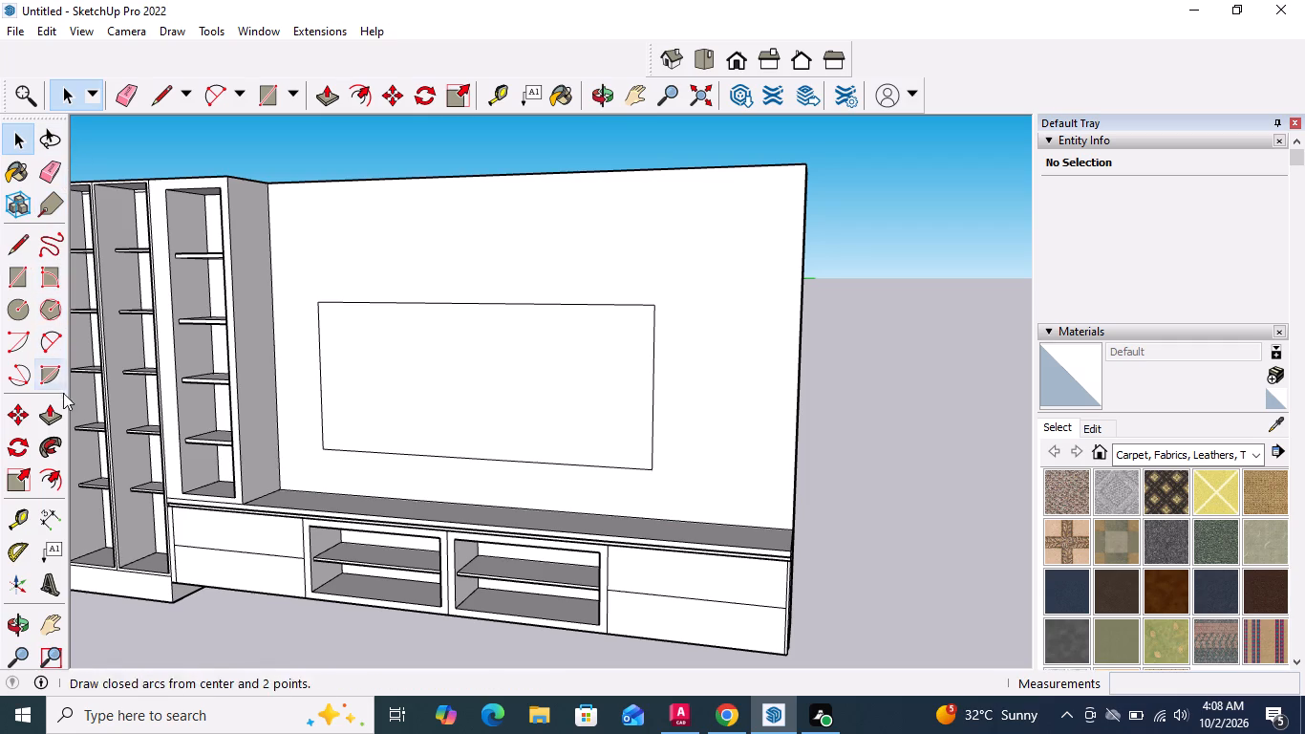
{"action": "left_click_drag", "start_coordinate": [59, 416], "coordinate": [74, 415]}
{"action": "left_click_drag", "start_coordinate": [55, 413], "coordinate": [64, 418]}
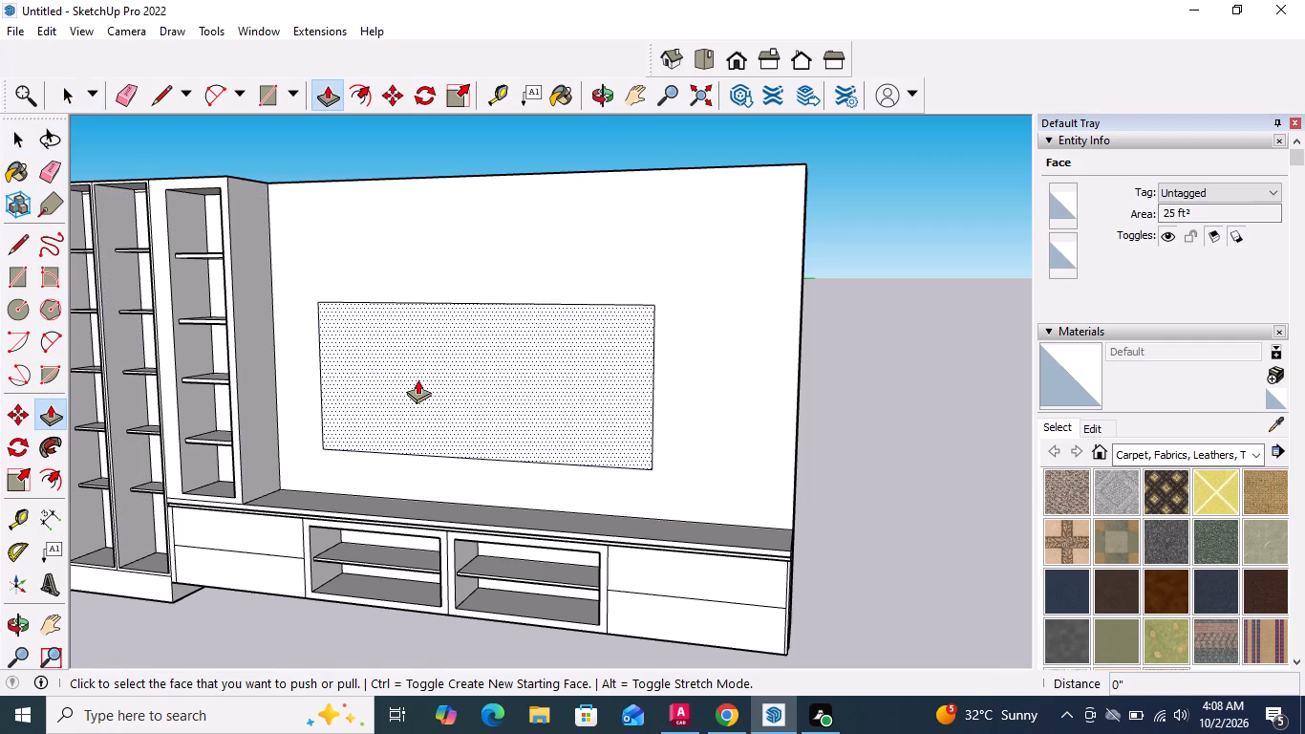
{"action": "left_click", "coordinate": [417, 379]}
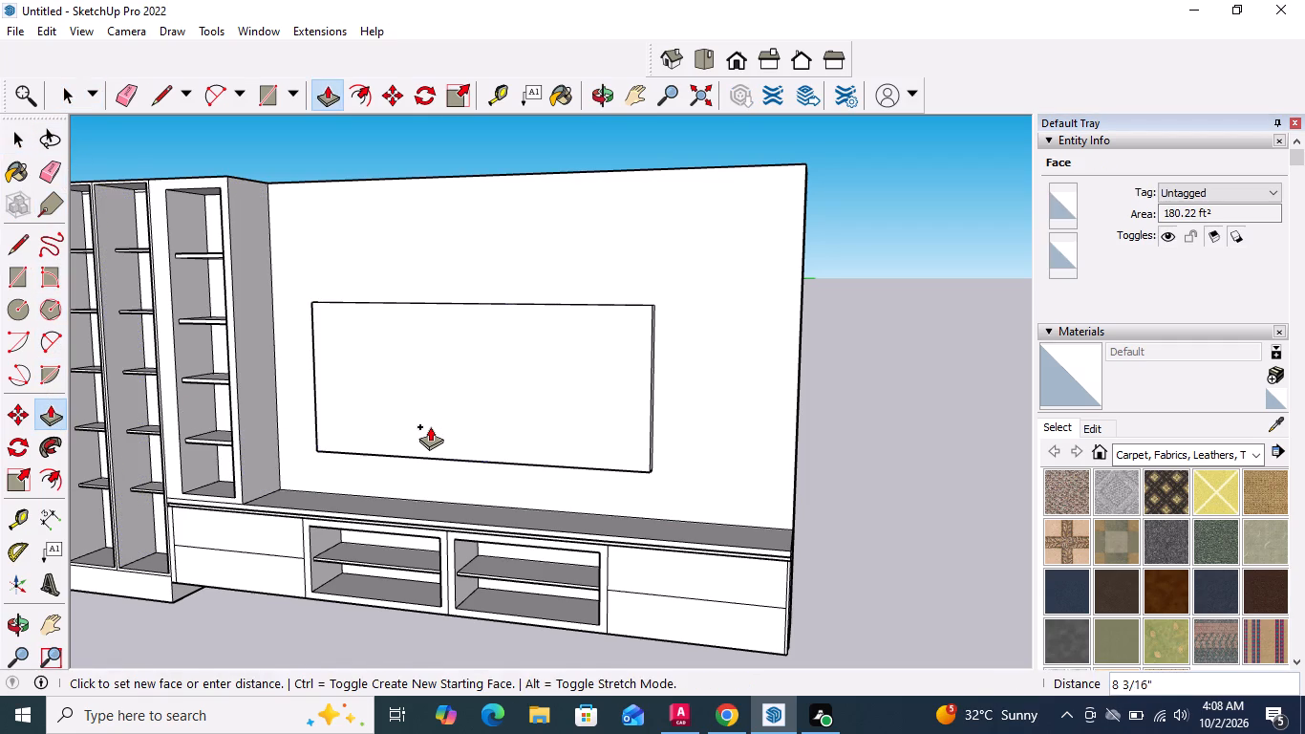
{"action": "scroll", "coordinate": [428, 421], "scroll_direction": "up", "scroll_amount": 1}
{"action": "middle_click_drag", "start_coordinate": [413, 450], "coordinate": [356, 479]}
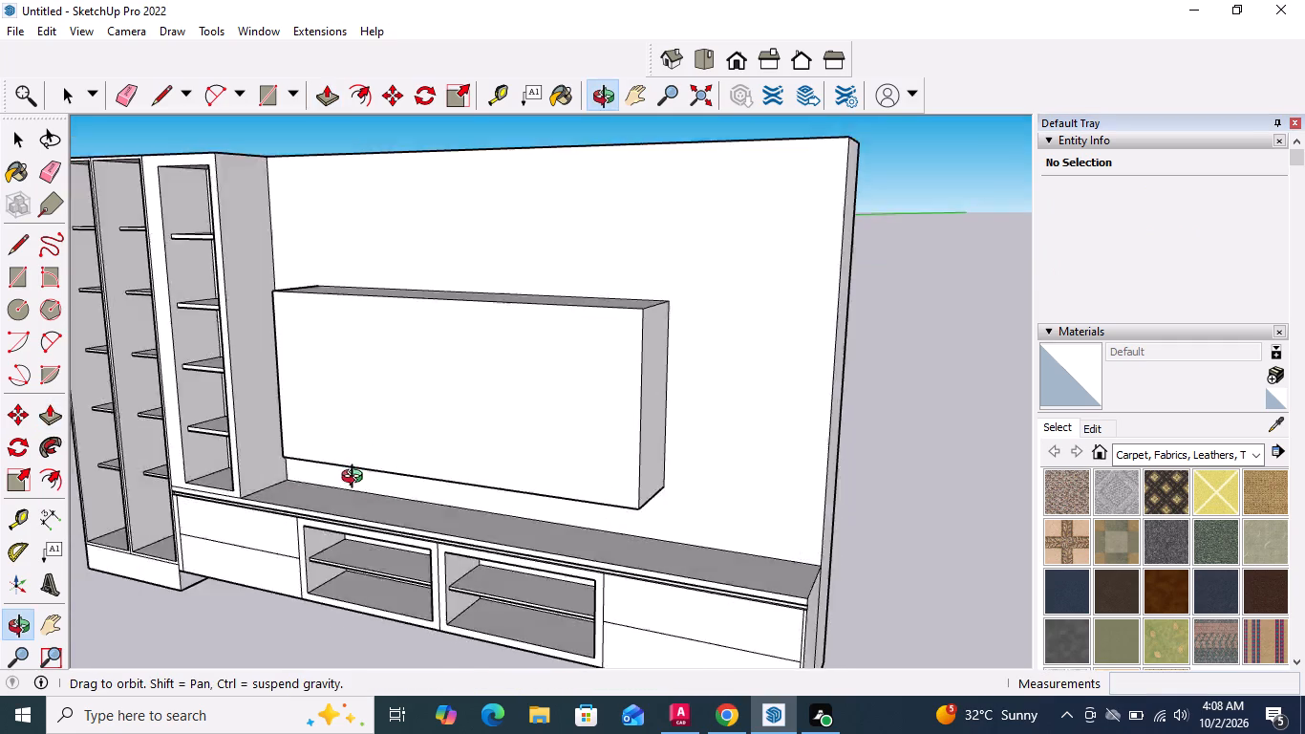
{"action": "middle_click_drag", "start_coordinate": [356, 479], "coordinate": [224, 505]}
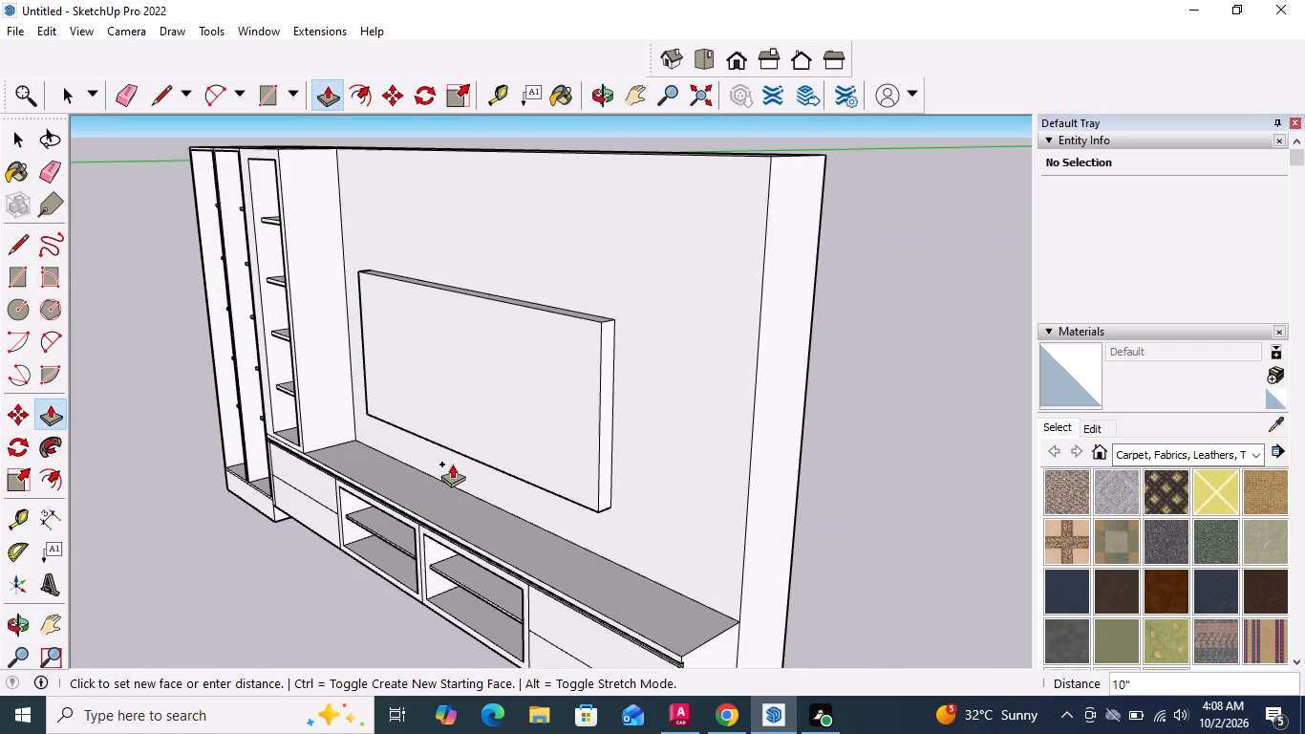
{"action": "left_click", "coordinate": [456, 462]}
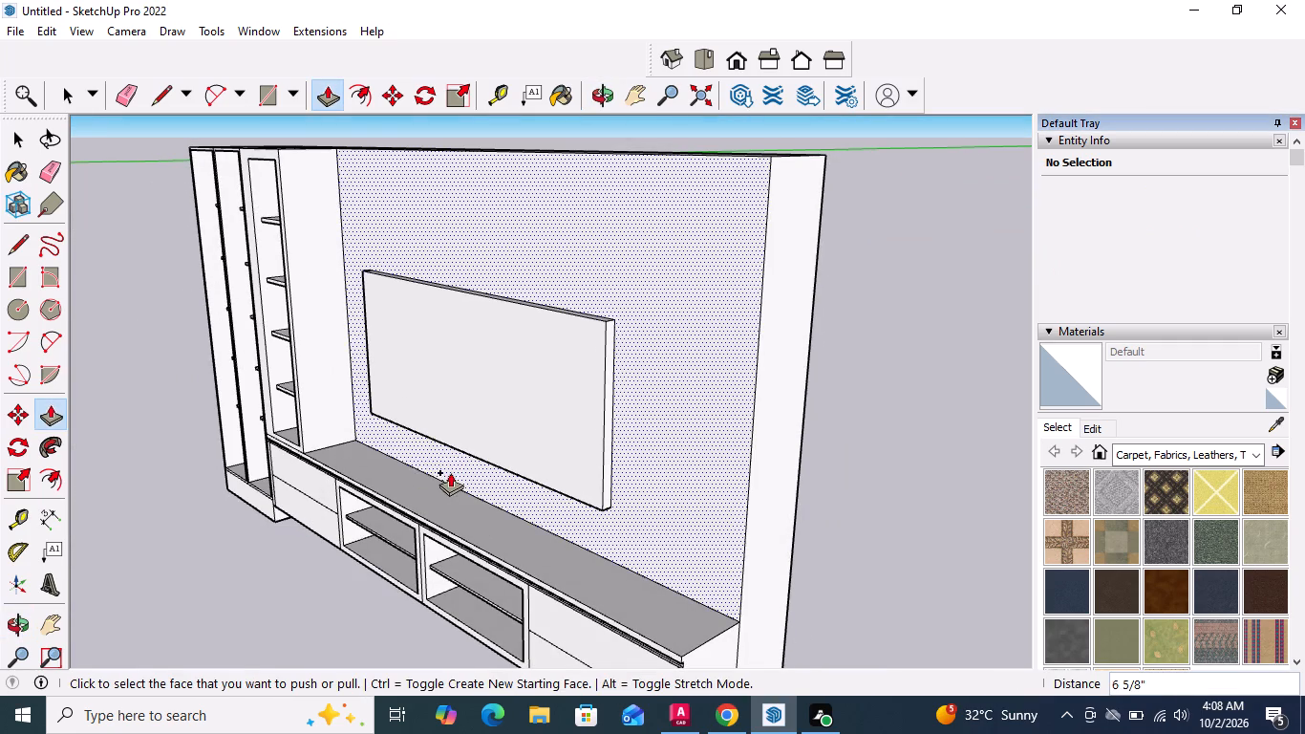
{"action": "middle_click_drag", "start_coordinate": [440, 436], "coordinate": [661, 421]}
{"action": "key", "text": "space"}
Draw a vertical line from the back panel's top edge down to the raised TV panel's top edge, near its left end.
{"action": "scroll", "coordinate": [584, 517], "scroll_direction": "down", "scroll_amount": 2}
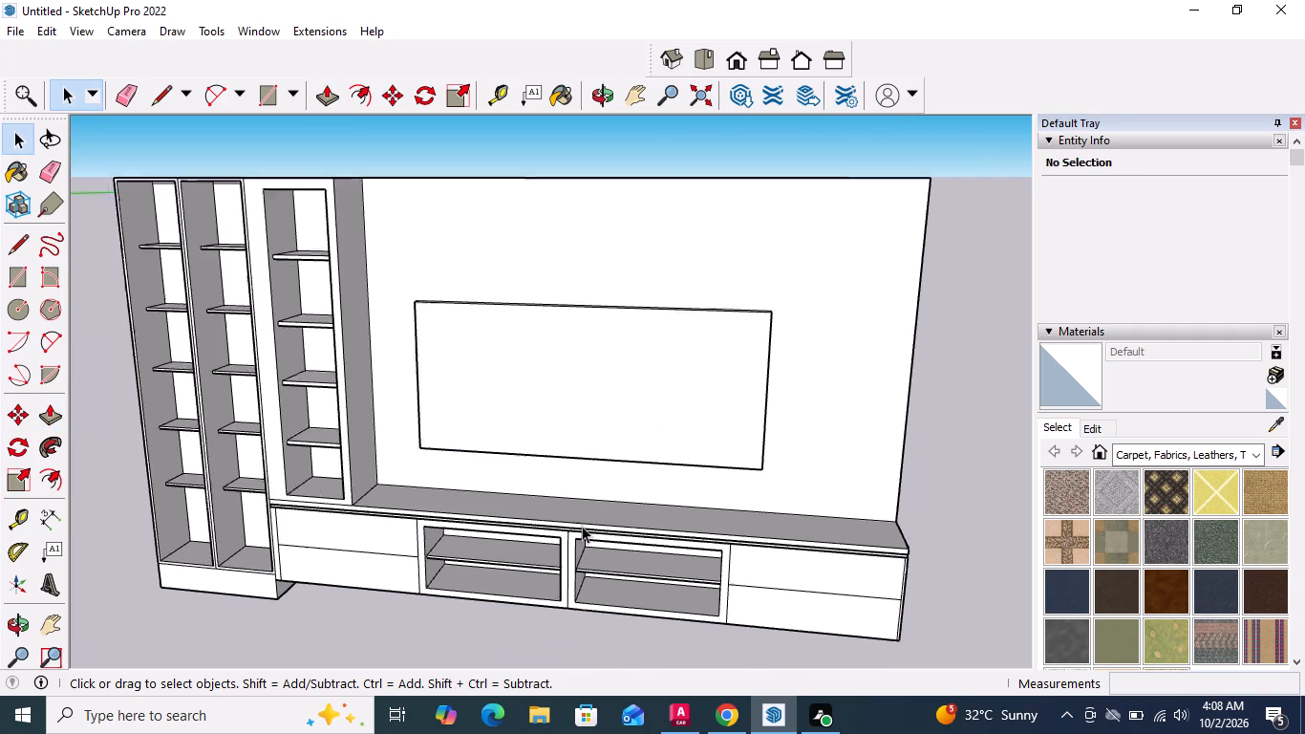
{"action": "scroll", "coordinate": [582, 526], "scroll_direction": "down", "scroll_amount": 5}
{"action": "middle_click_drag", "start_coordinate": [550, 515], "coordinate": [633, 477]}
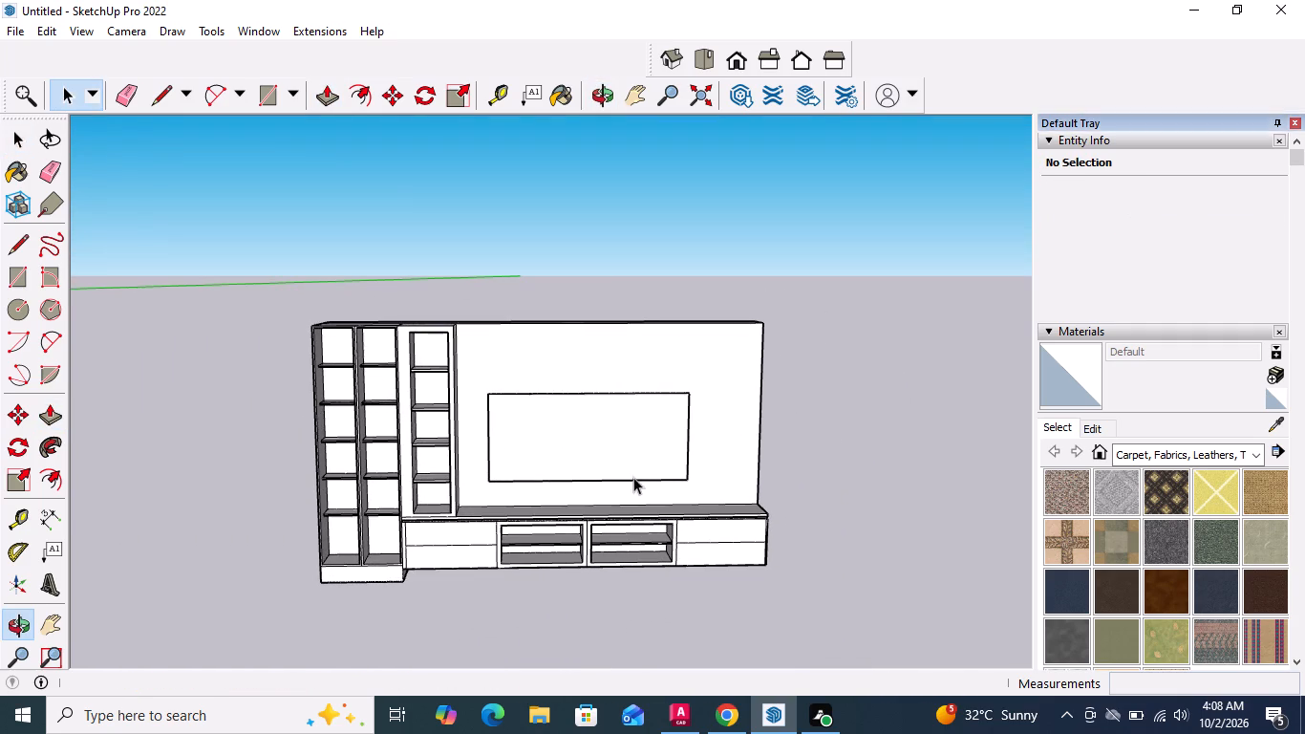
{"action": "left_click", "coordinate": [30, 250]}
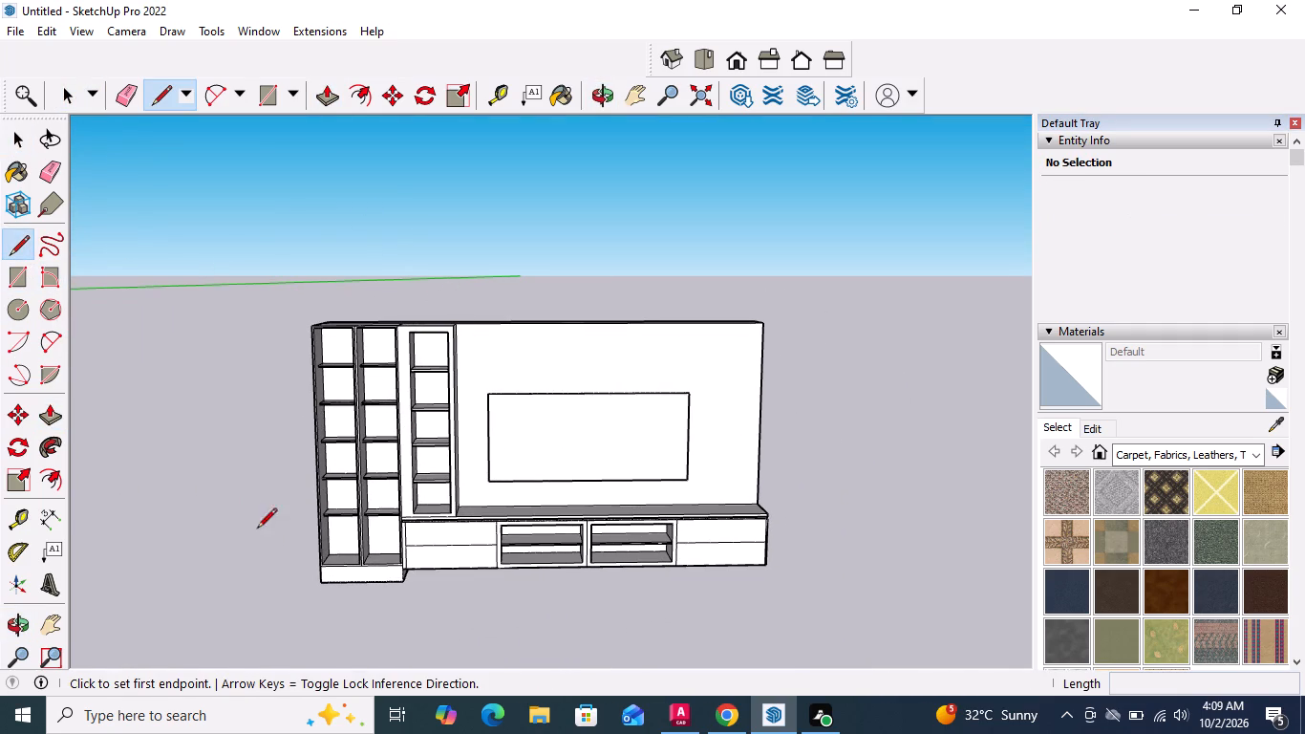
{"action": "scroll", "coordinate": [527, 378], "scroll_direction": "up", "scroll_amount": 3}
{"action": "middle_click_drag", "start_coordinate": [514, 423], "coordinate": [503, 468]}
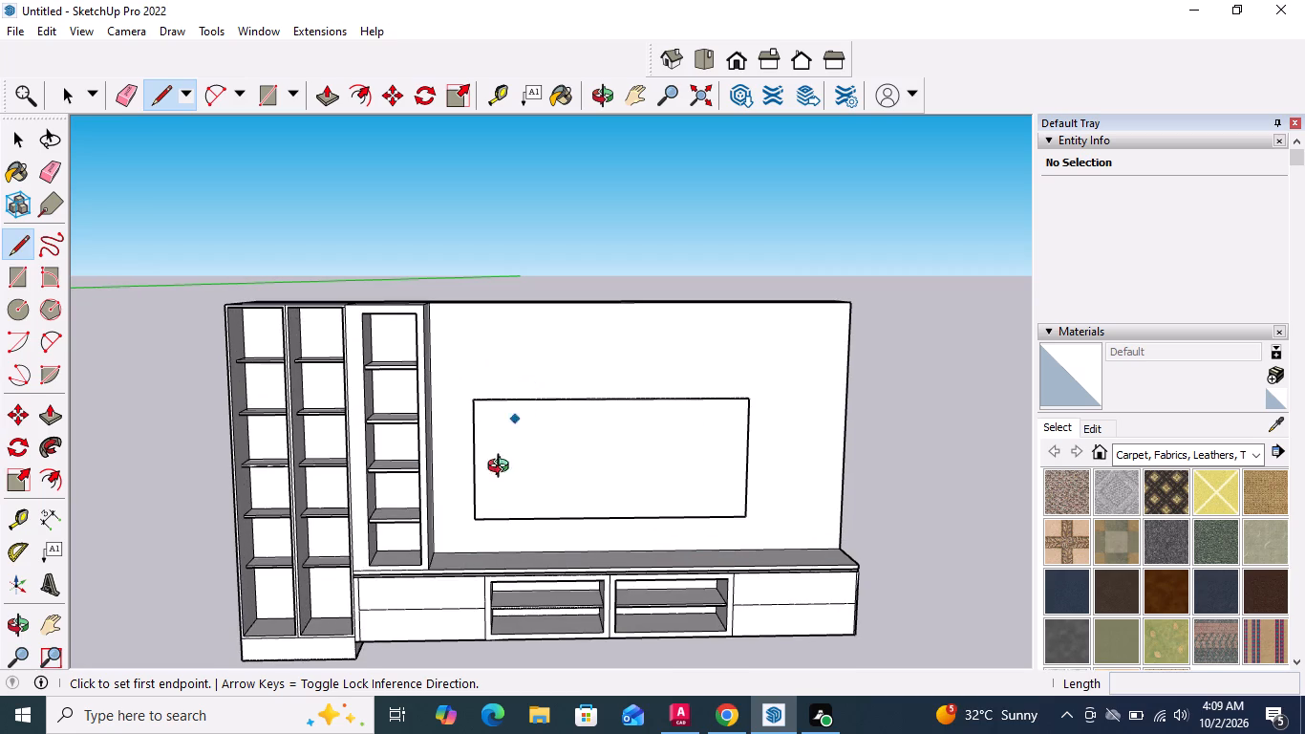
{"action": "middle_click_drag", "start_coordinate": [503, 468], "coordinate": [495, 565]}
{"action": "middle_click_drag", "start_coordinate": [513, 435], "coordinate": [512, 417]}
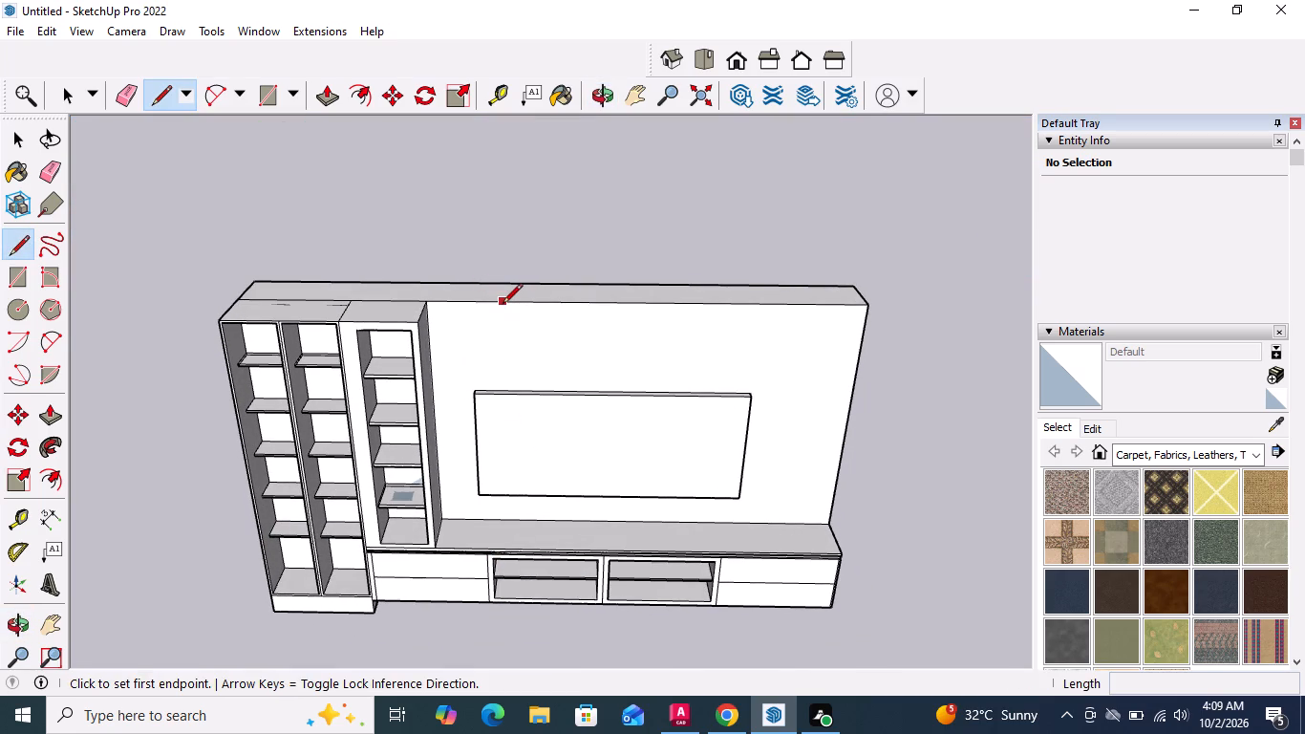
{"action": "left_click", "coordinate": [503, 305]}
{"action": "middle_click_drag", "start_coordinate": [516, 384], "coordinate": [532, 460]}
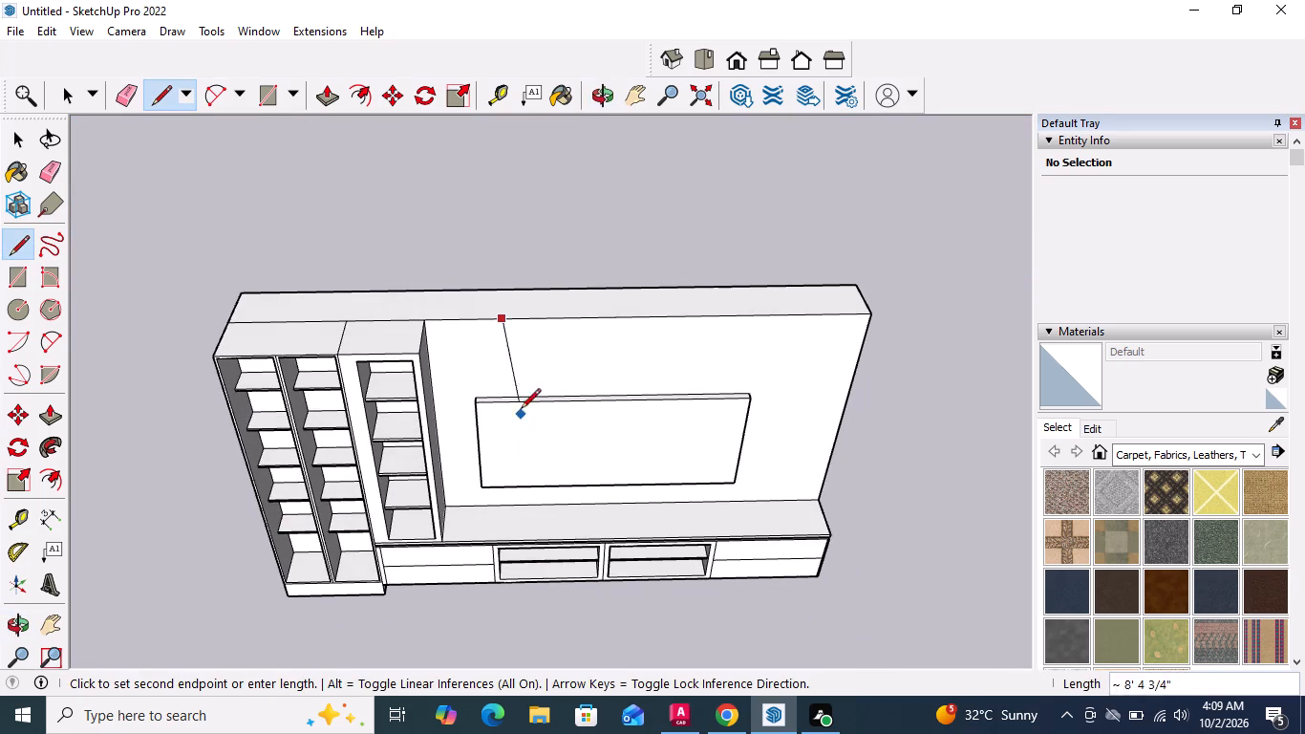
{"action": "left_click", "coordinate": [503, 398]}
{"action": "middle_click_drag", "start_coordinate": [512, 482], "coordinate": [516, 363]}
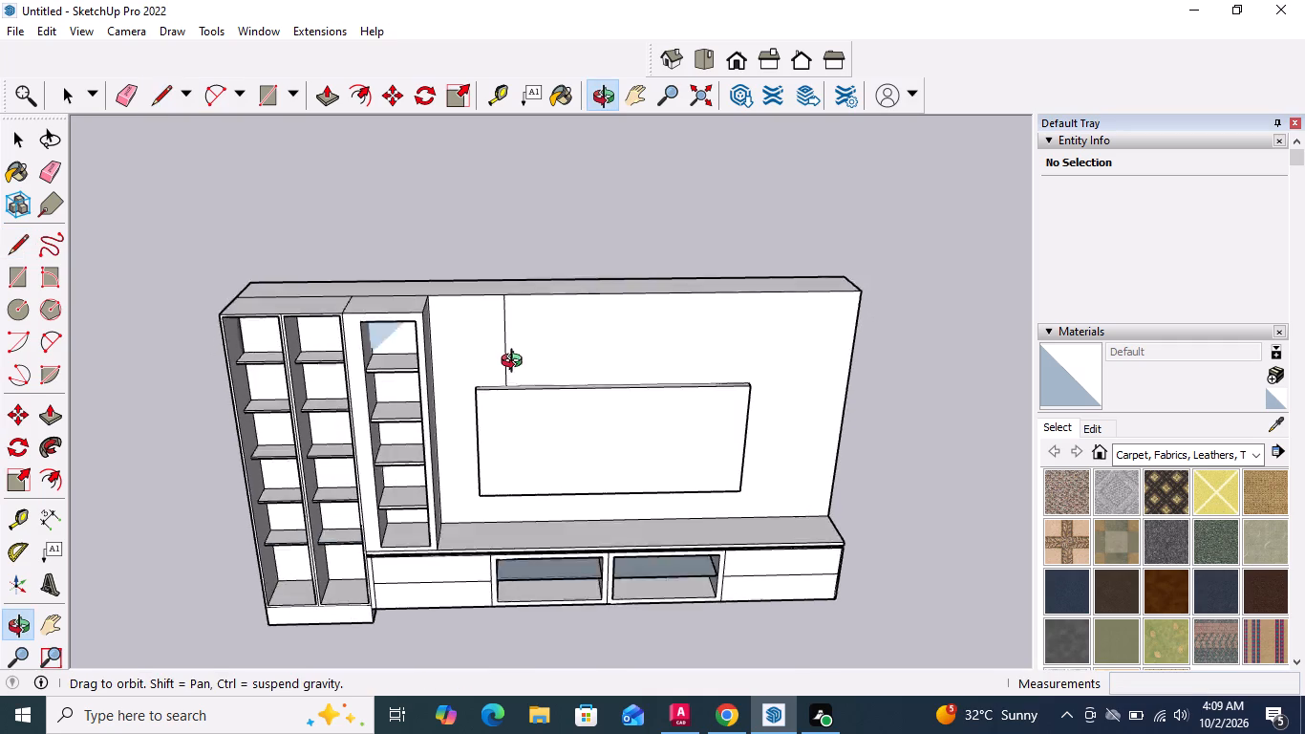
Draw a vertical line about 2' 8 13/16" long from the TV panel's lower edge to the cabinet top, continuing the upper line.
{"action": "middle_click_drag", "start_coordinate": [516, 363], "coordinate": [509, 270]}
{"action": "middle_click_drag", "start_coordinate": [504, 498], "coordinate": [517, 332]}
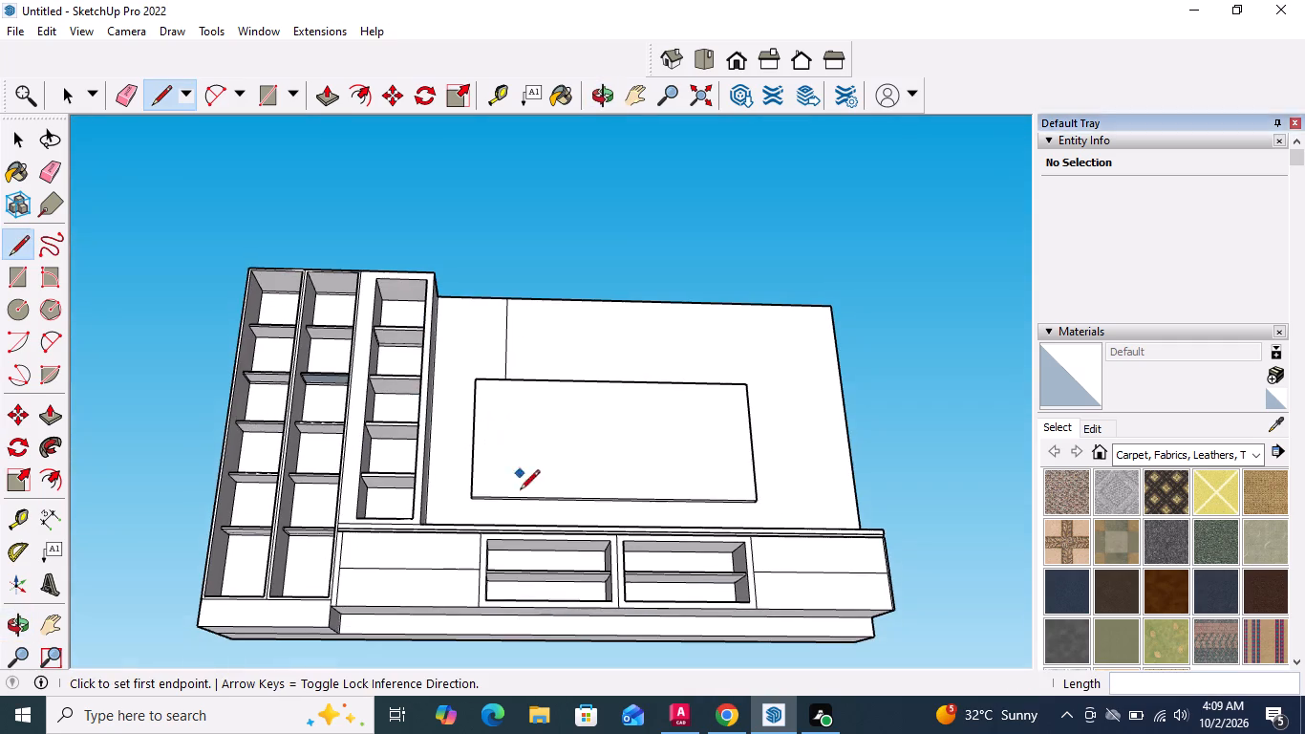
{"action": "scroll", "coordinate": [512, 516], "scroll_direction": "up", "scroll_amount": 13}
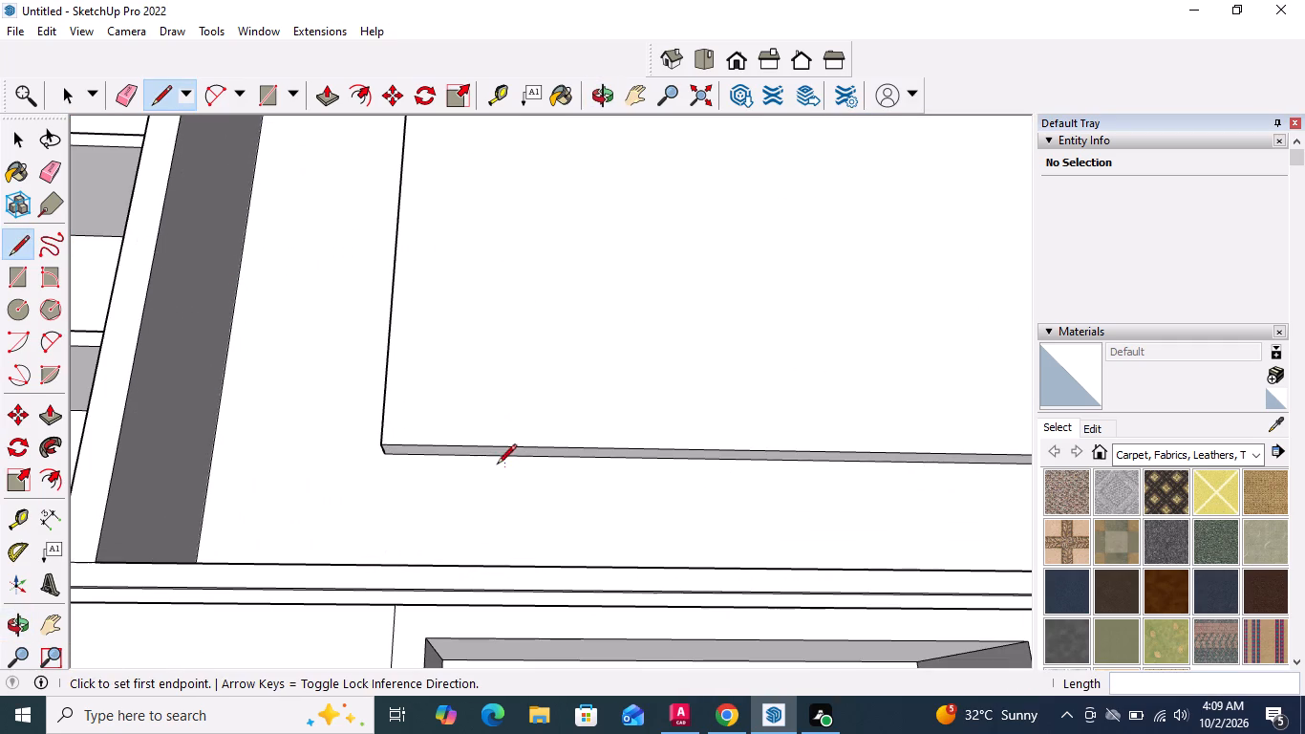
{"action": "left_click_drag", "start_coordinate": [504, 458], "coordinate": [507, 467]}
{"action": "middle_click_drag", "start_coordinate": [516, 529], "coordinate": [516, 655]}
{"action": "left_click", "coordinate": [502, 562]}
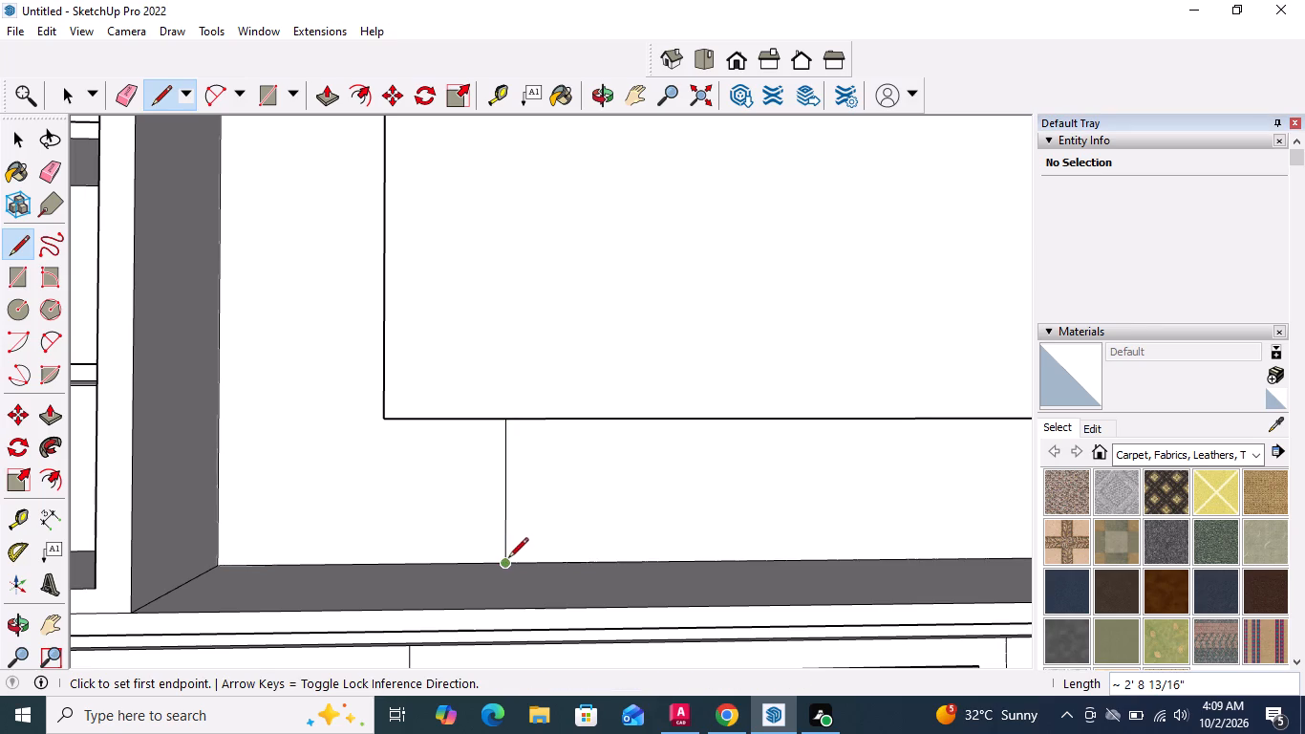
Draw a second vertical line just right of the first, about 2' 8 13/16" below the TV panel and about 7' 1/4" above it.
{"action": "left_click", "coordinate": [553, 559]}
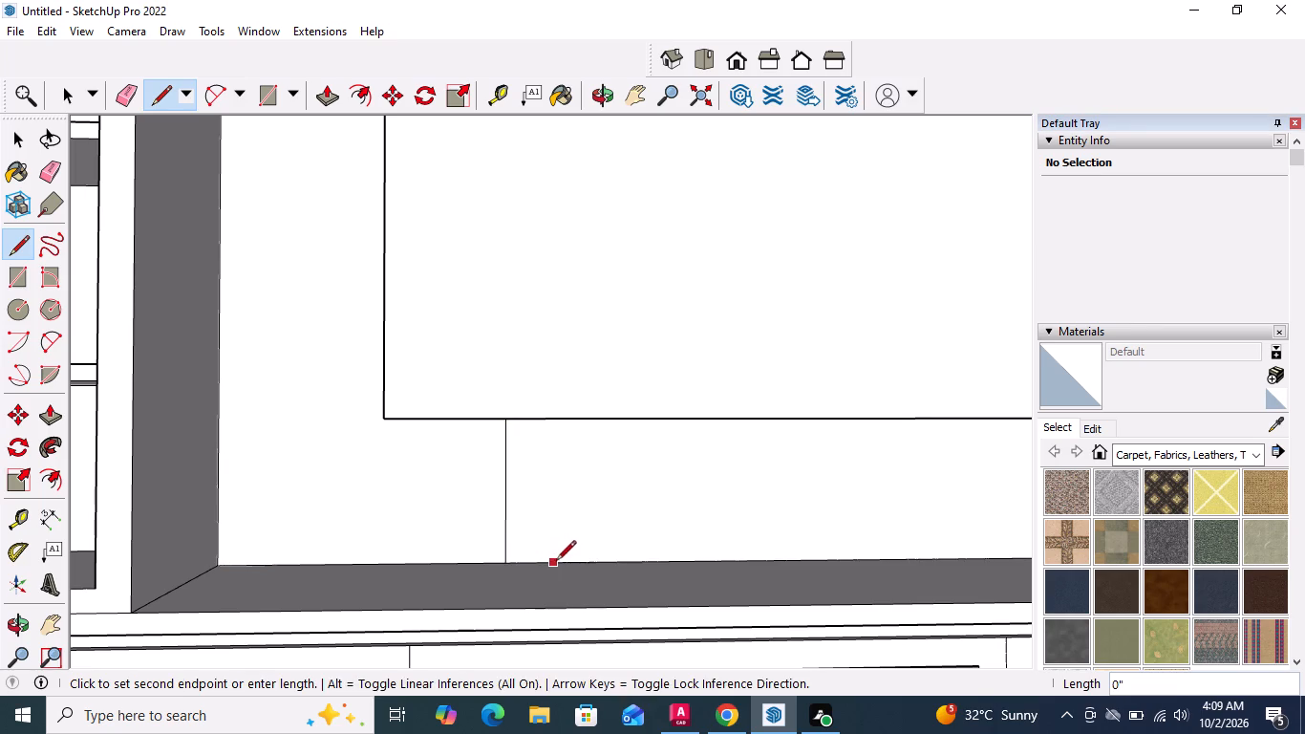
{"action": "middle_click_drag", "start_coordinate": [556, 566], "coordinate": [571, 467]}
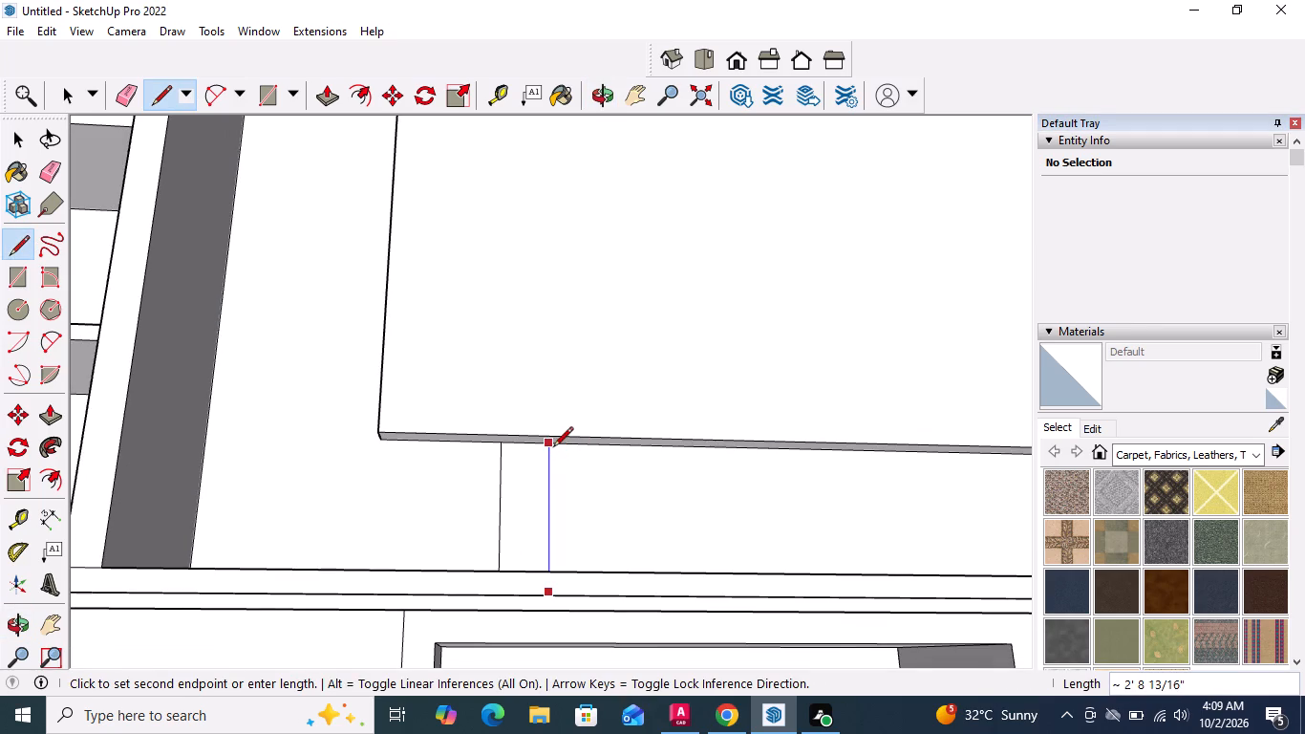
{"action": "left_click_drag", "start_coordinate": [553, 448], "coordinate": [553, 458]}
{"action": "scroll", "coordinate": [579, 525], "scroll_direction": "down", "scroll_amount": 9}
{"action": "middle_click_drag", "start_coordinate": [581, 445], "coordinate": [553, 716]}
{"action": "middle_click_drag", "start_coordinate": [585, 636], "coordinate": [584, 703]}
{"action": "scroll", "coordinate": [608, 583], "scroll_direction": "down", "scroll_amount": 4}
{"action": "scroll", "coordinate": [593, 370], "scroll_direction": "up", "scroll_amount": 2}
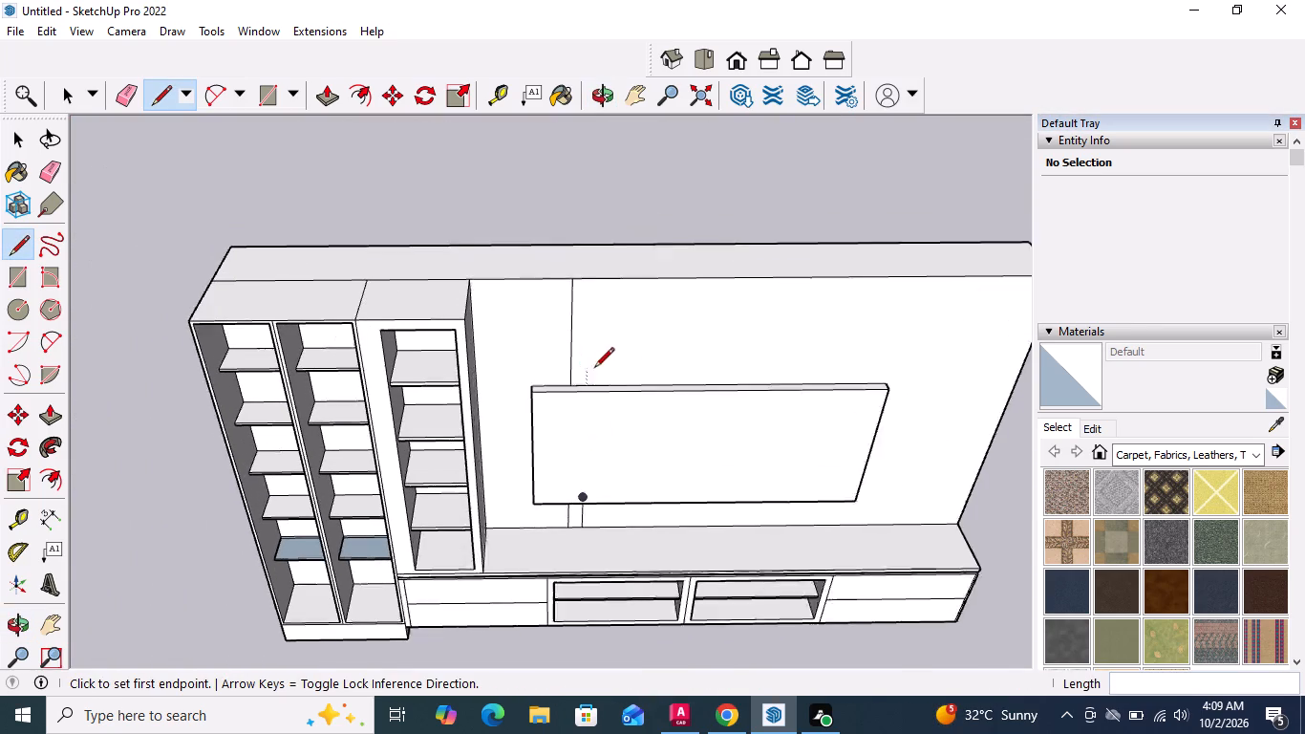
{"action": "scroll", "coordinate": [594, 369], "scroll_direction": "up", "scroll_amount": 1}
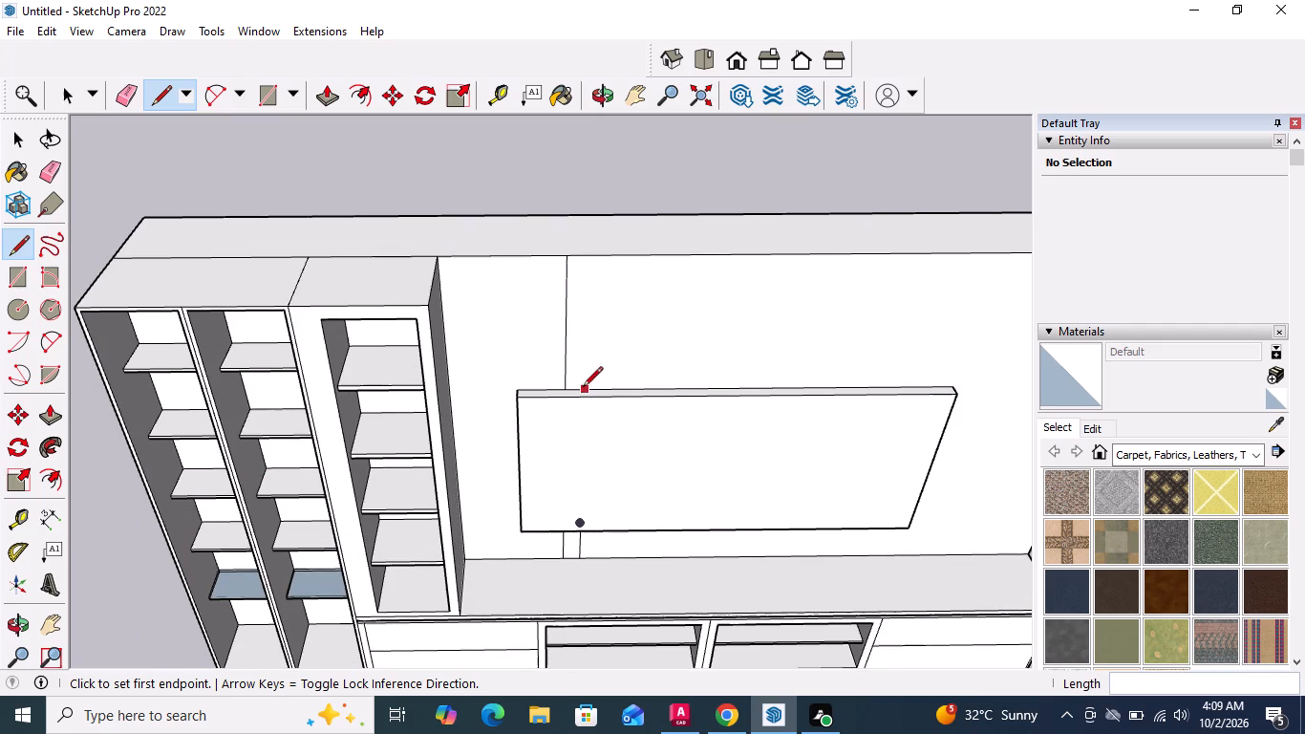
{"action": "left_click", "coordinate": [586, 388]}
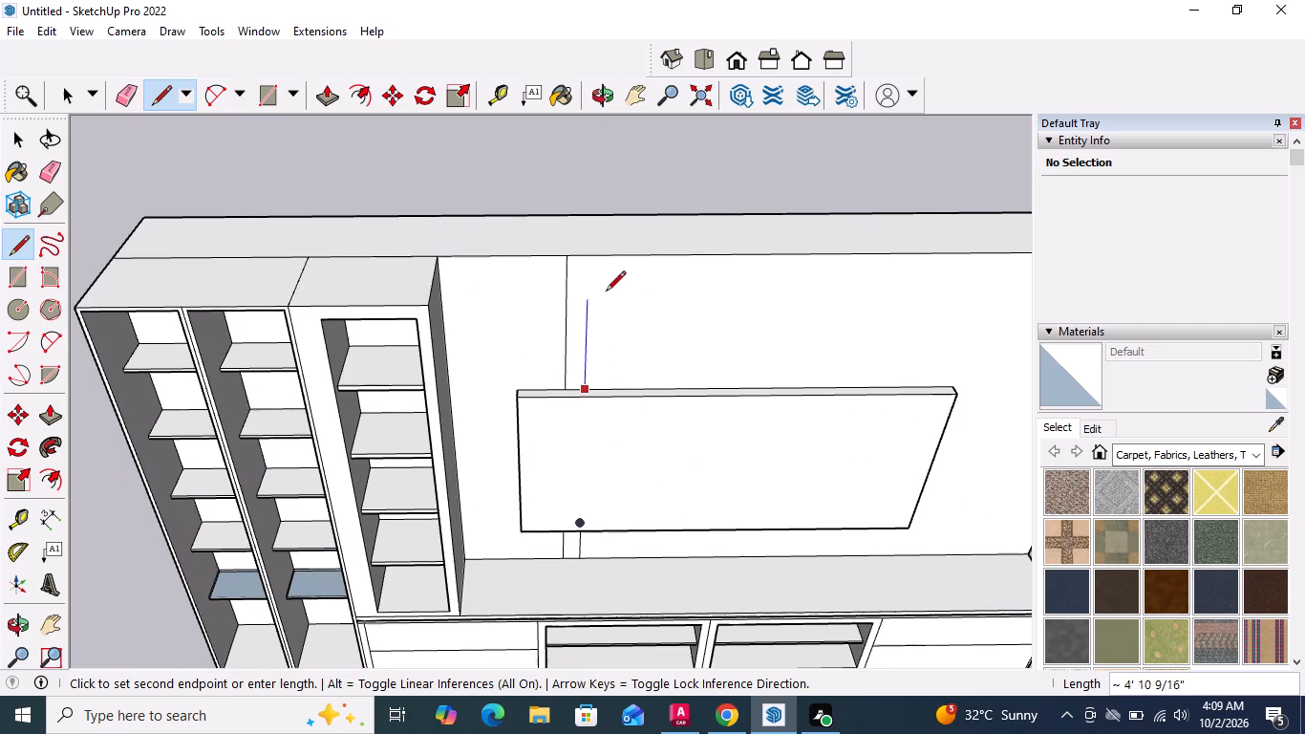
{"action": "left_click", "coordinate": [596, 254]}
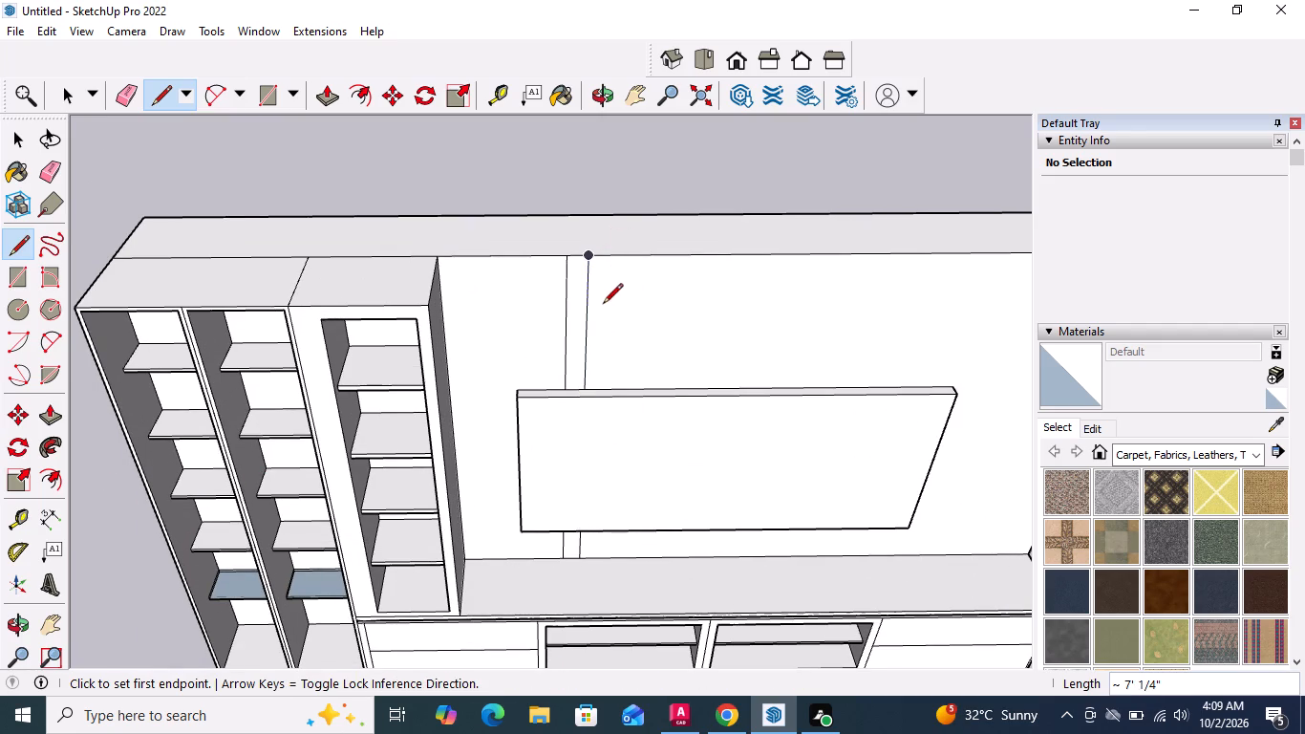
{"action": "key", "text": "space"}
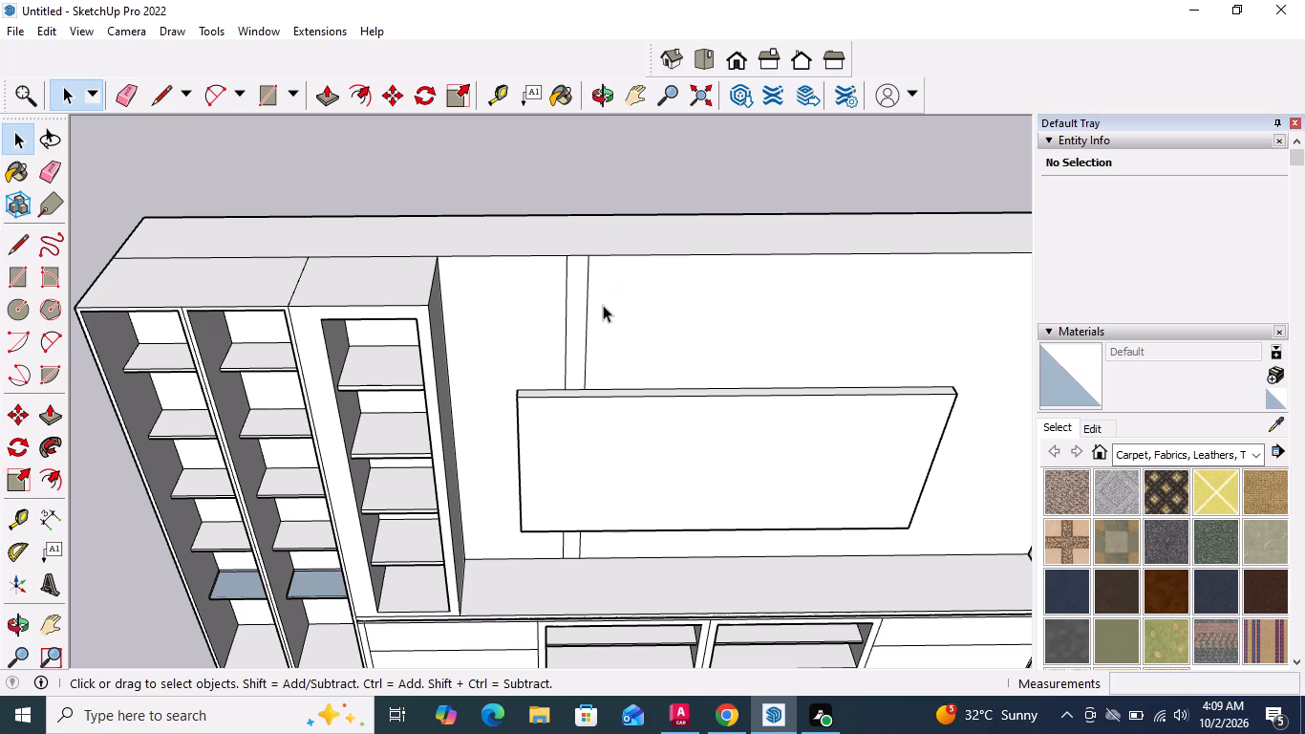
Draw a vertical line about 7' 1/4" long from the back panel's top edge to the TV panel, further right of the narrow strip.
{"action": "scroll", "coordinate": [81, 189], "scroll_direction": "down", "scroll_amount": 3}
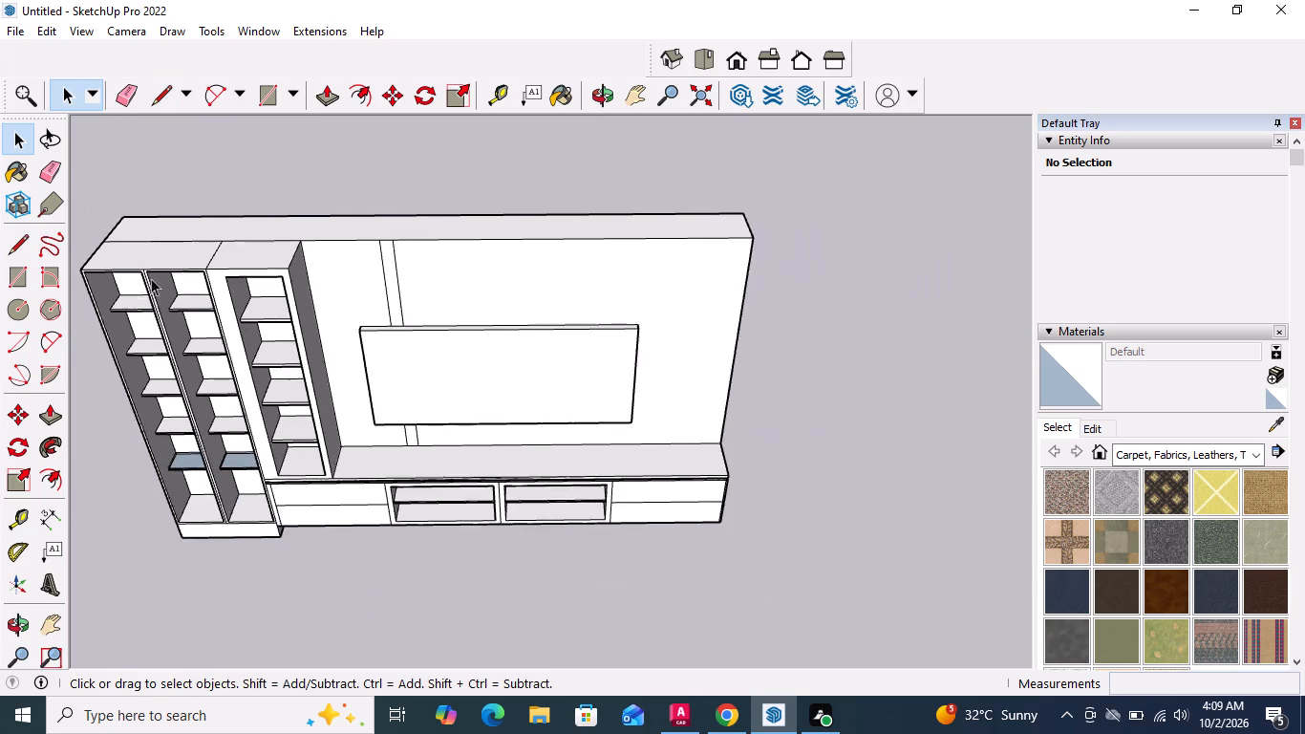
{"action": "scroll", "coordinate": [171, 284], "scroll_direction": "down", "scroll_amount": 5}
{"action": "middle_click_drag", "start_coordinate": [260, 386], "coordinate": [335, 227]}
{"action": "scroll", "coordinate": [91, 703], "scroll_direction": "up", "scroll_amount": 1}
{"action": "scroll", "coordinate": [434, 370], "scroll_direction": "up", "scroll_amount": 3}
{"action": "middle_click_drag", "start_coordinate": [389, 369], "coordinate": [373, 371]}
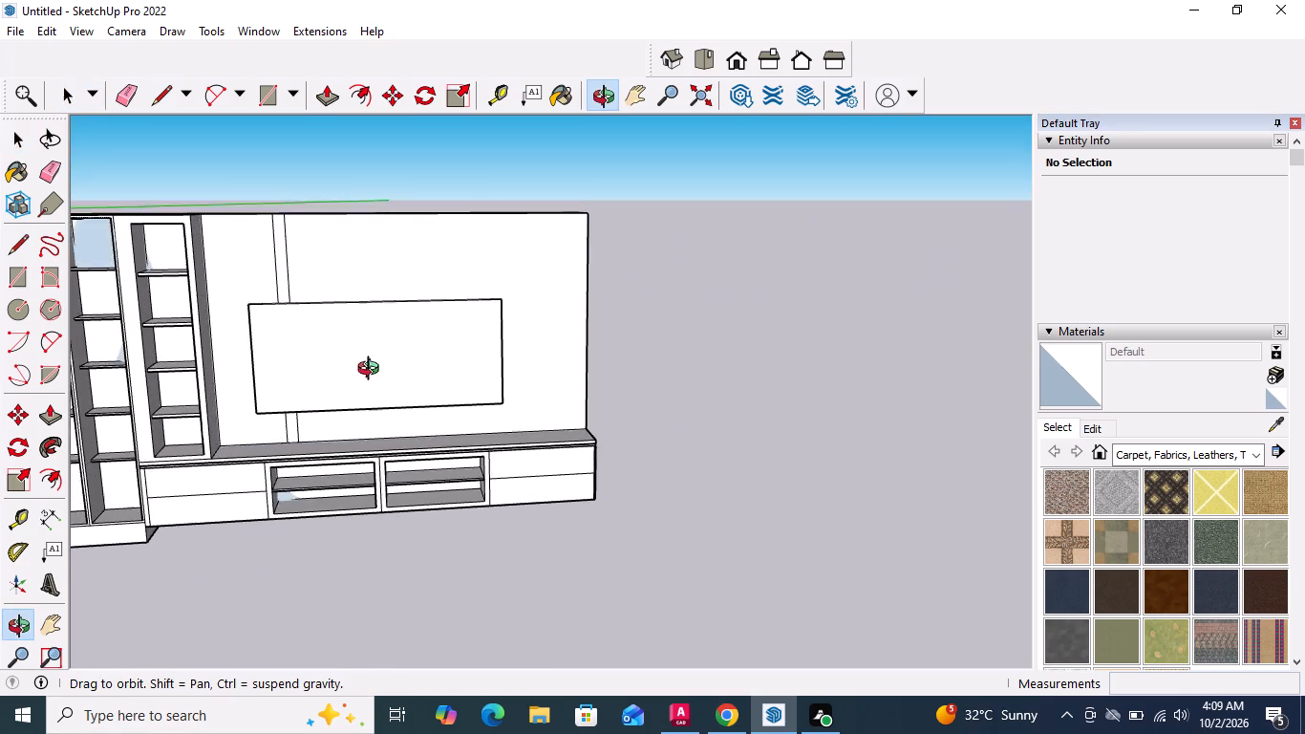
{"action": "middle_click_drag", "start_coordinate": [373, 371], "coordinate": [319, 382]}
{"action": "left_click_drag", "start_coordinate": [20, 239], "coordinate": [31, 248]}
{"action": "scroll", "coordinate": [374, 210], "scroll_direction": "up", "scroll_amount": 4}
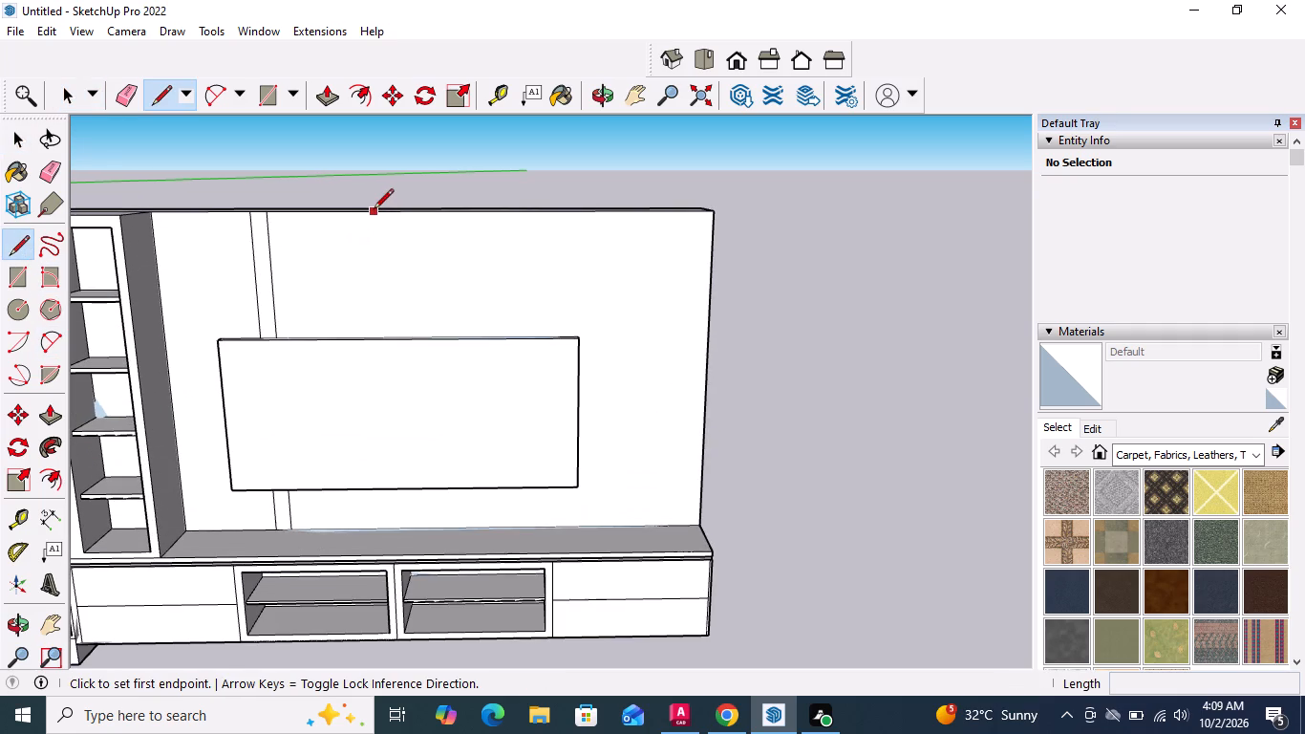
{"action": "left_click", "coordinate": [369, 213]}
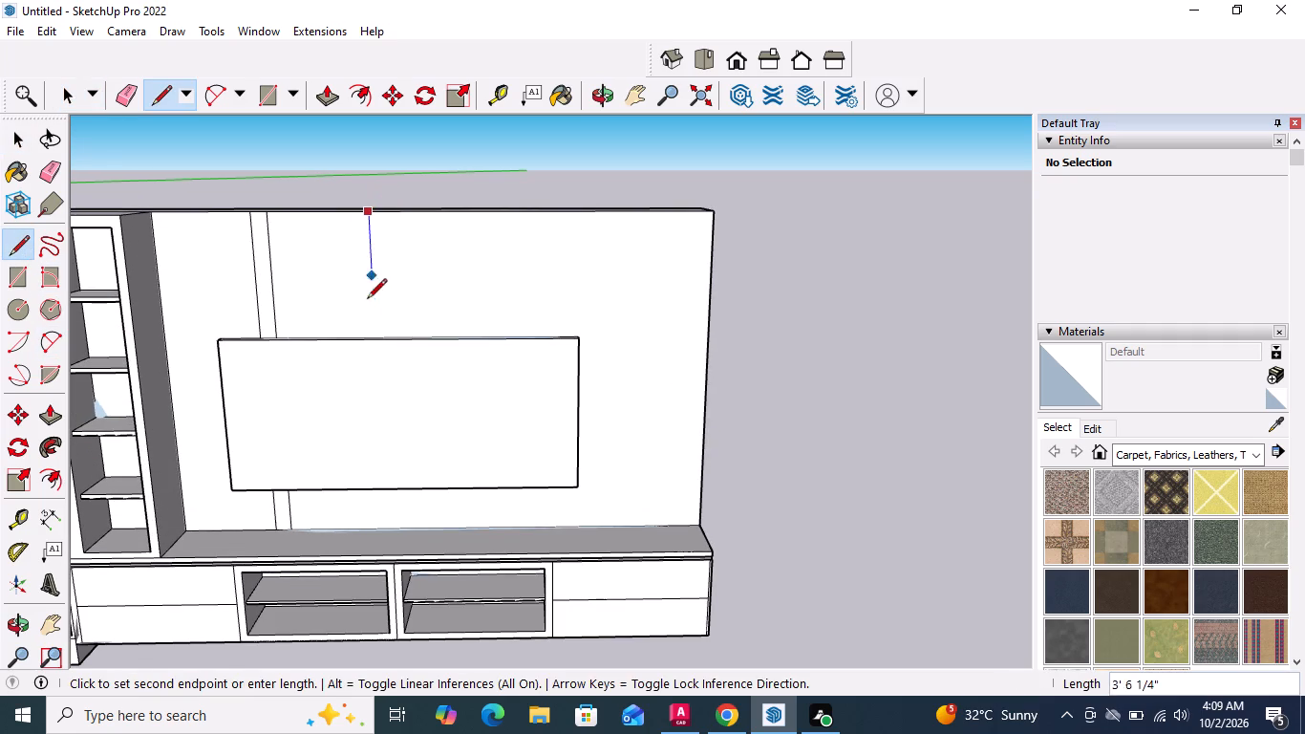
{"action": "middle_click_drag", "start_coordinate": [370, 308], "coordinate": [386, 496]}
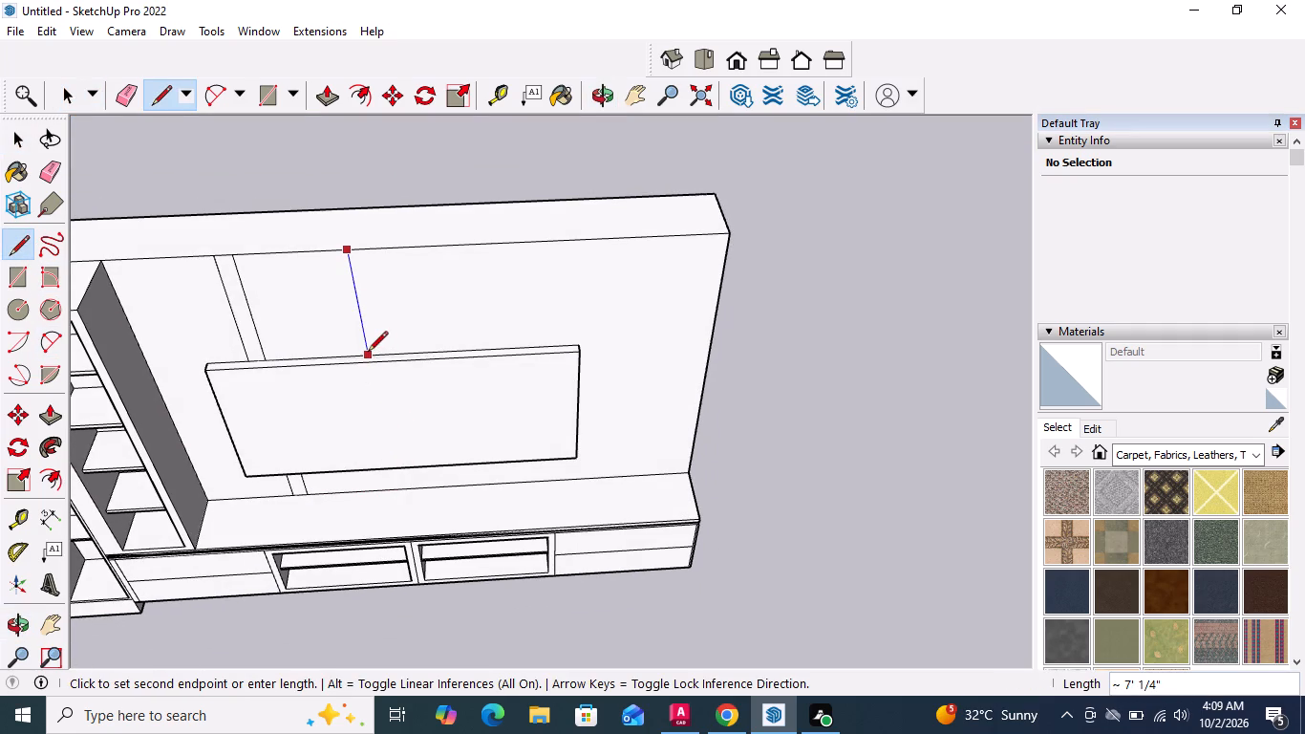
{"action": "left_click", "coordinate": [367, 353]}
Continue the new vertical line below the TV panel, from its lower edge down to the base cabinet top.
{"action": "middle_click_drag", "start_coordinate": [388, 479], "coordinate": [235, 474]}
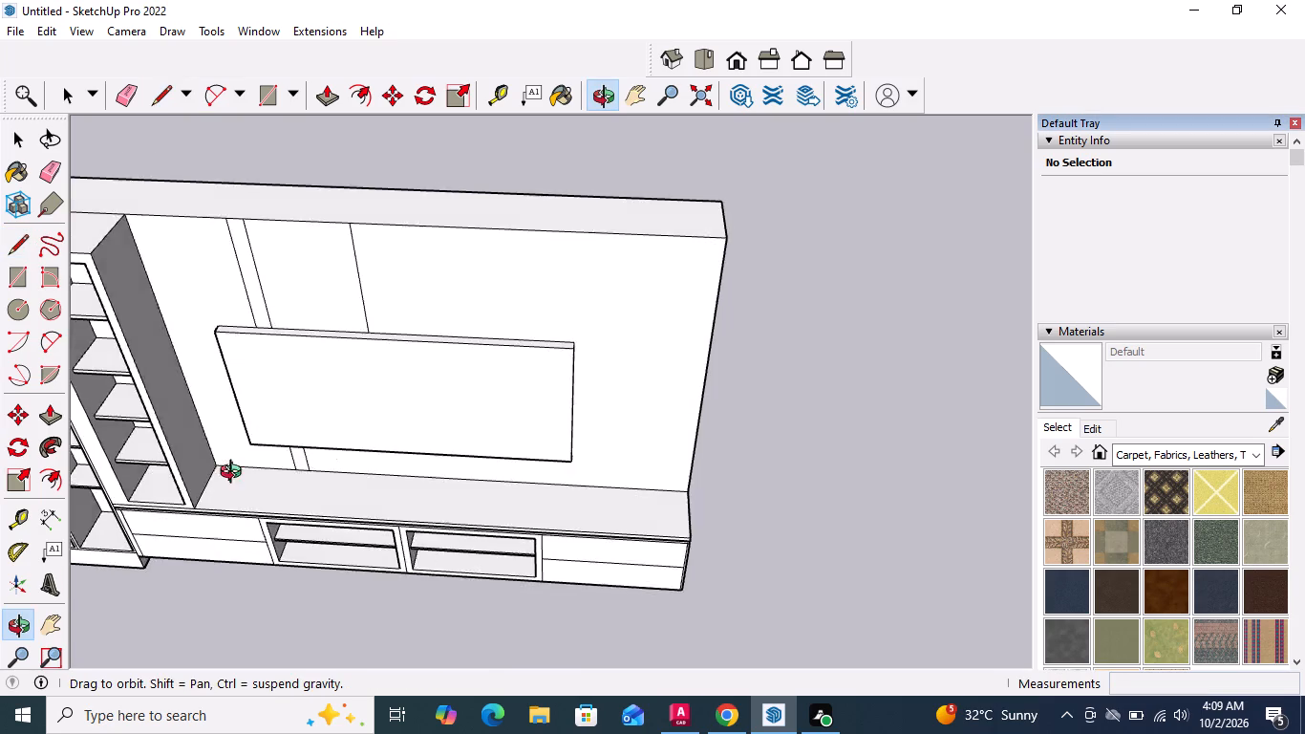
{"action": "middle_click_drag", "start_coordinate": [235, 474], "coordinate": [269, 248]}
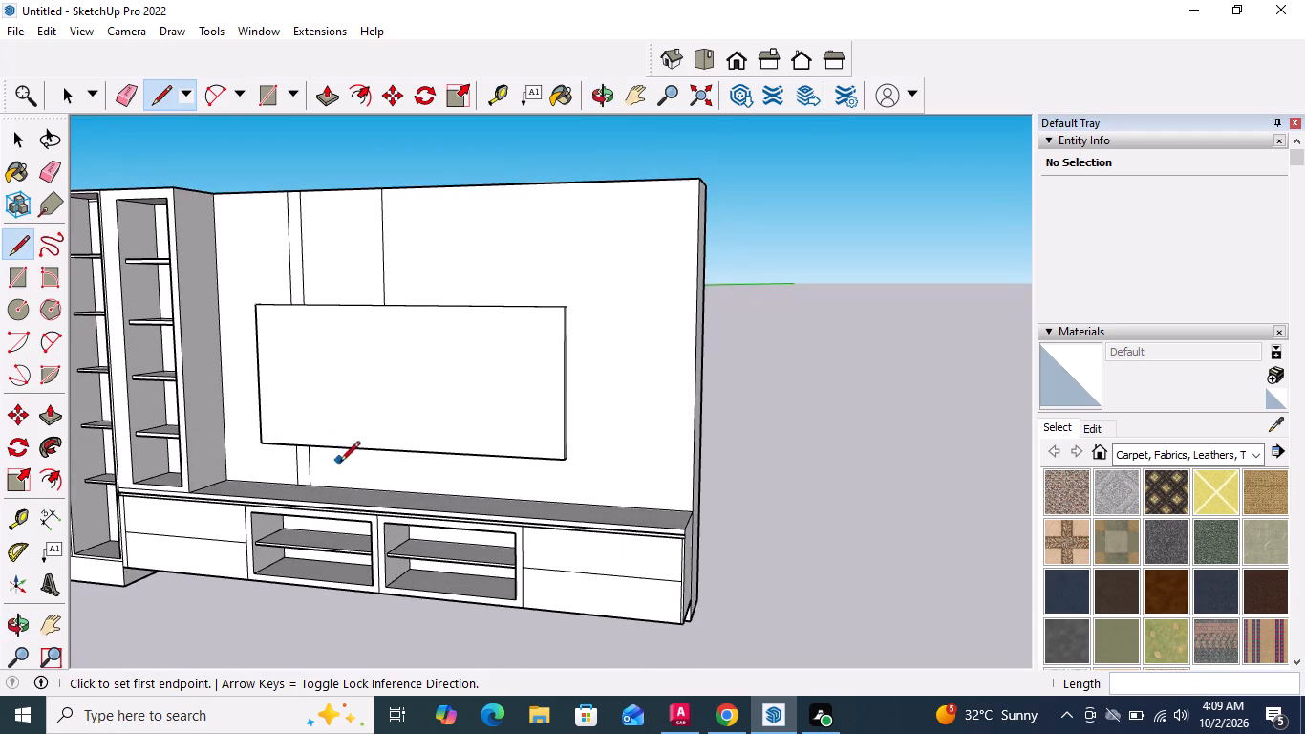
{"action": "middle_click_drag", "start_coordinate": [393, 451], "coordinate": [428, 298]}
{"action": "scroll", "coordinate": [369, 448], "scroll_direction": "up", "scroll_amount": 6}
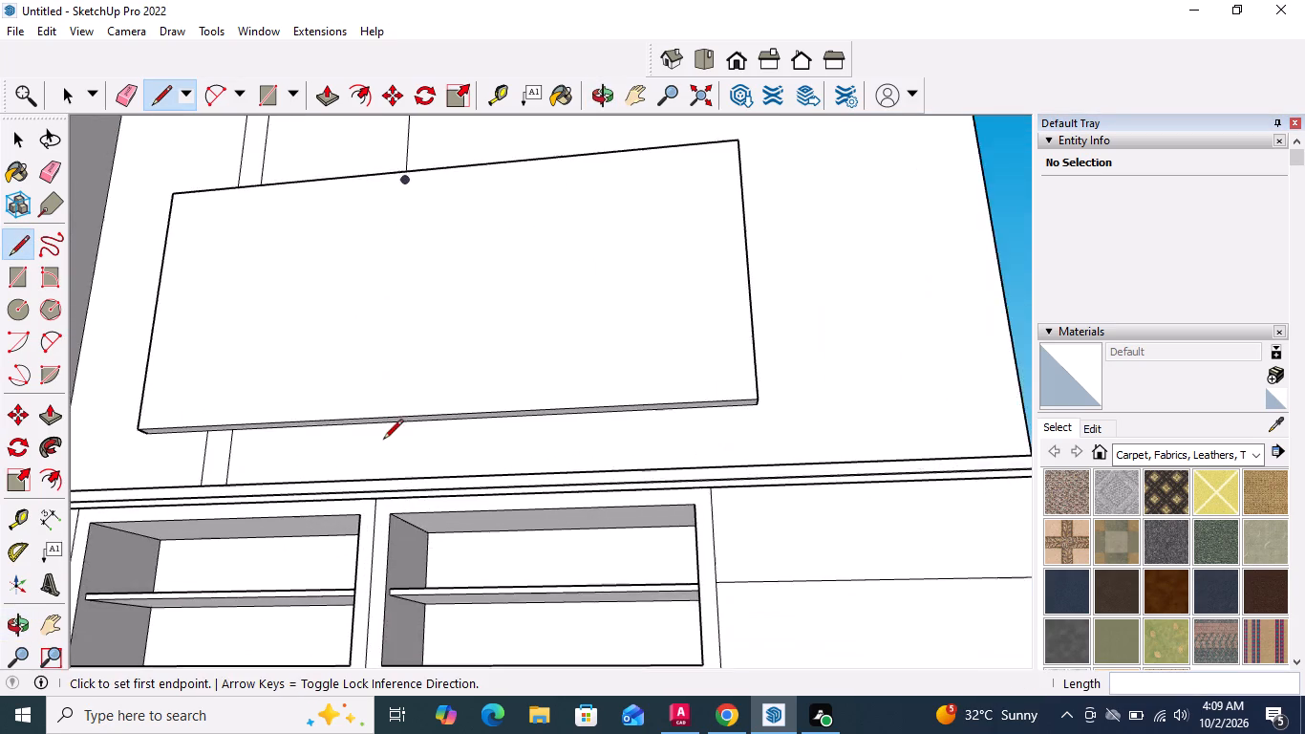
{"action": "scroll", "coordinate": [384, 440], "scroll_direction": "up", "scroll_amount": 6}
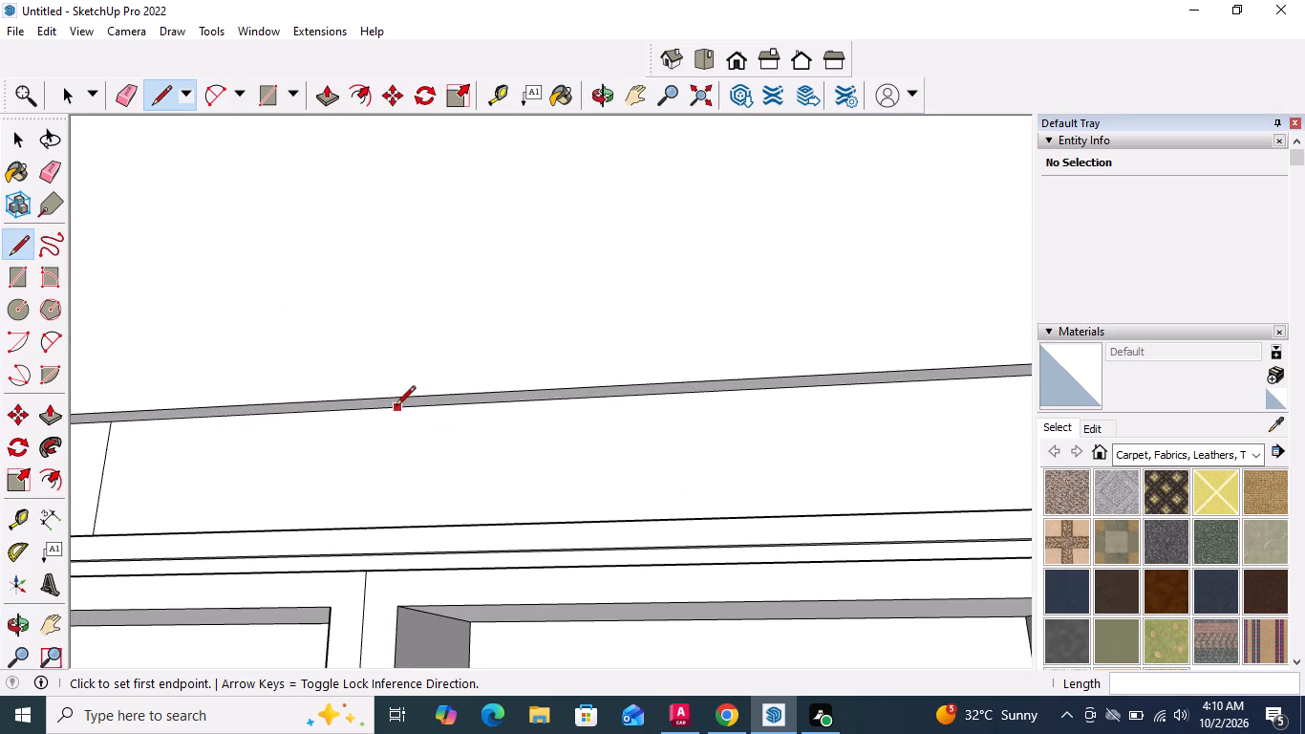
{"action": "left_click", "coordinate": [395, 406]}
{"action": "middle_click_drag", "start_coordinate": [403, 498], "coordinate": [359, 709]}
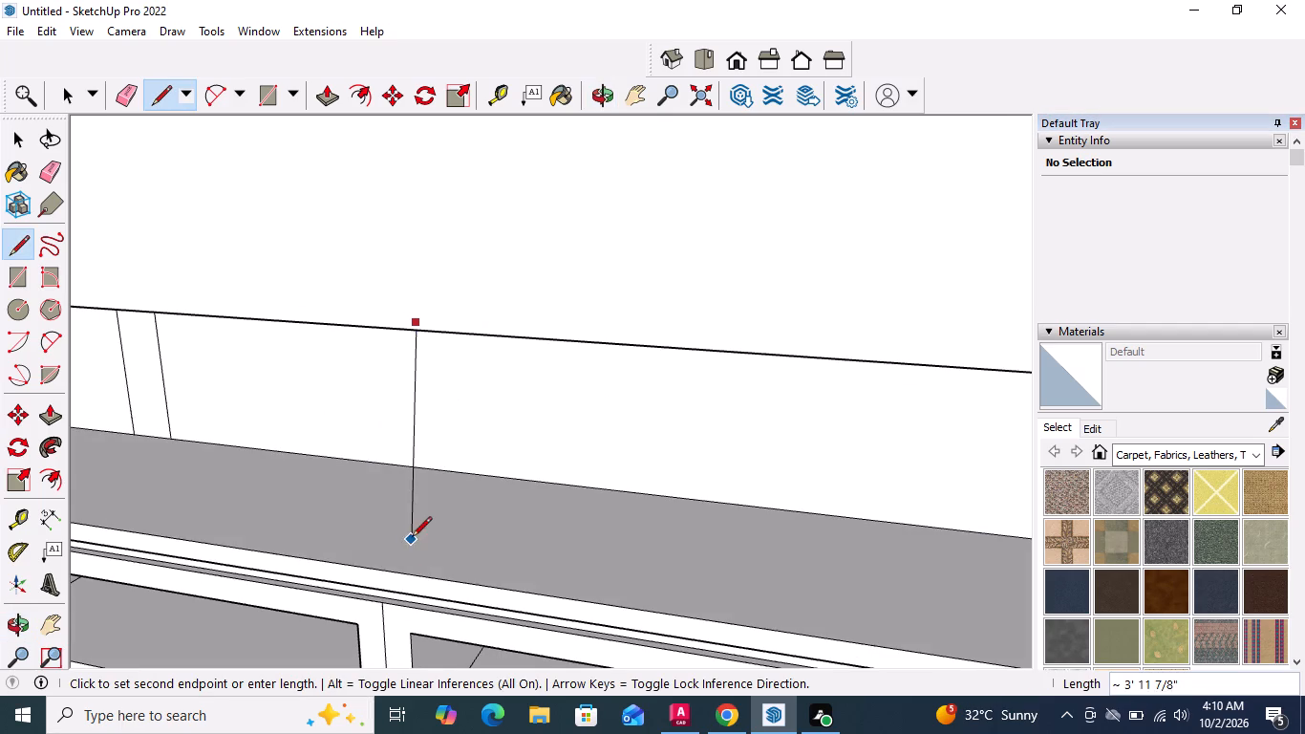
{"action": "left_click", "coordinate": [417, 472]}
Draw a parallel vertical line just right of the latest one, from the back panel's top edge to the TV panel's top edge.
{"action": "scroll", "coordinate": [458, 547], "scroll_direction": "down", "scroll_amount": 3}
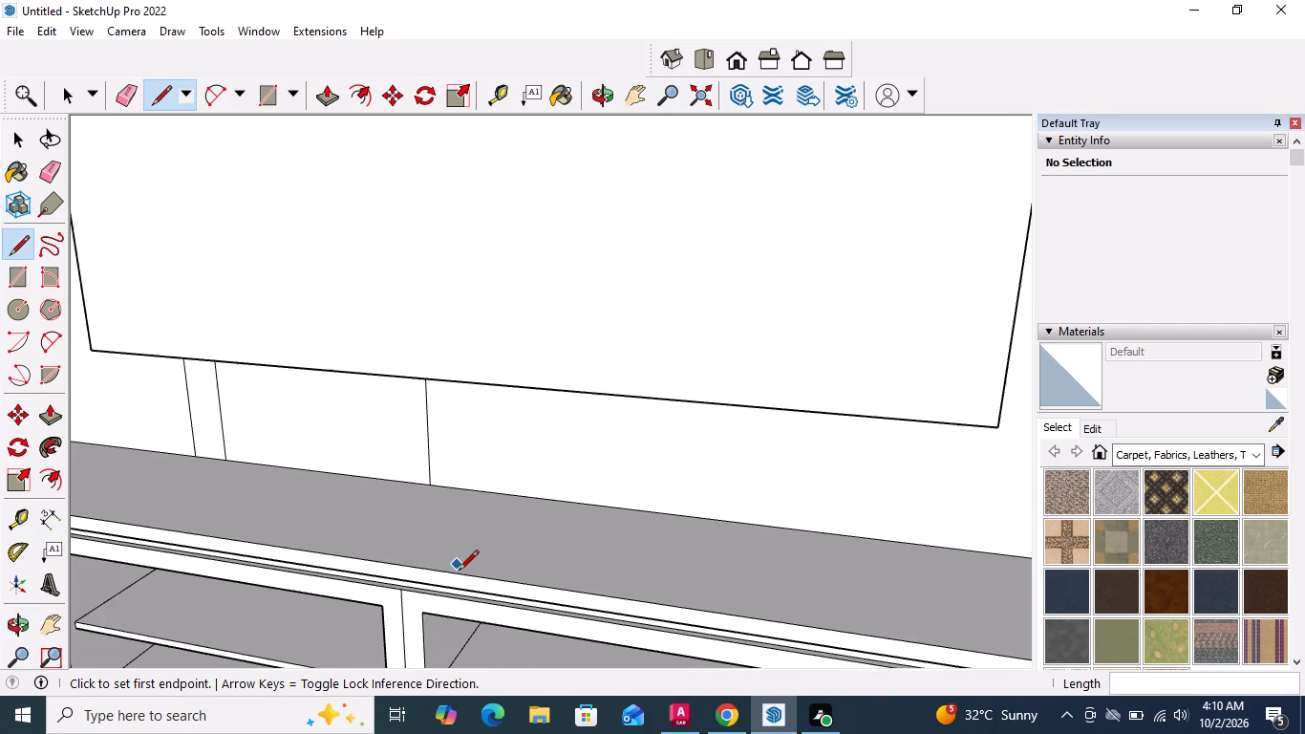
{"action": "scroll", "coordinate": [459, 579], "scroll_direction": "down", "scroll_amount": 4}
{"action": "scroll", "coordinate": [372, 594], "scroll_direction": "down", "scroll_amount": 8}
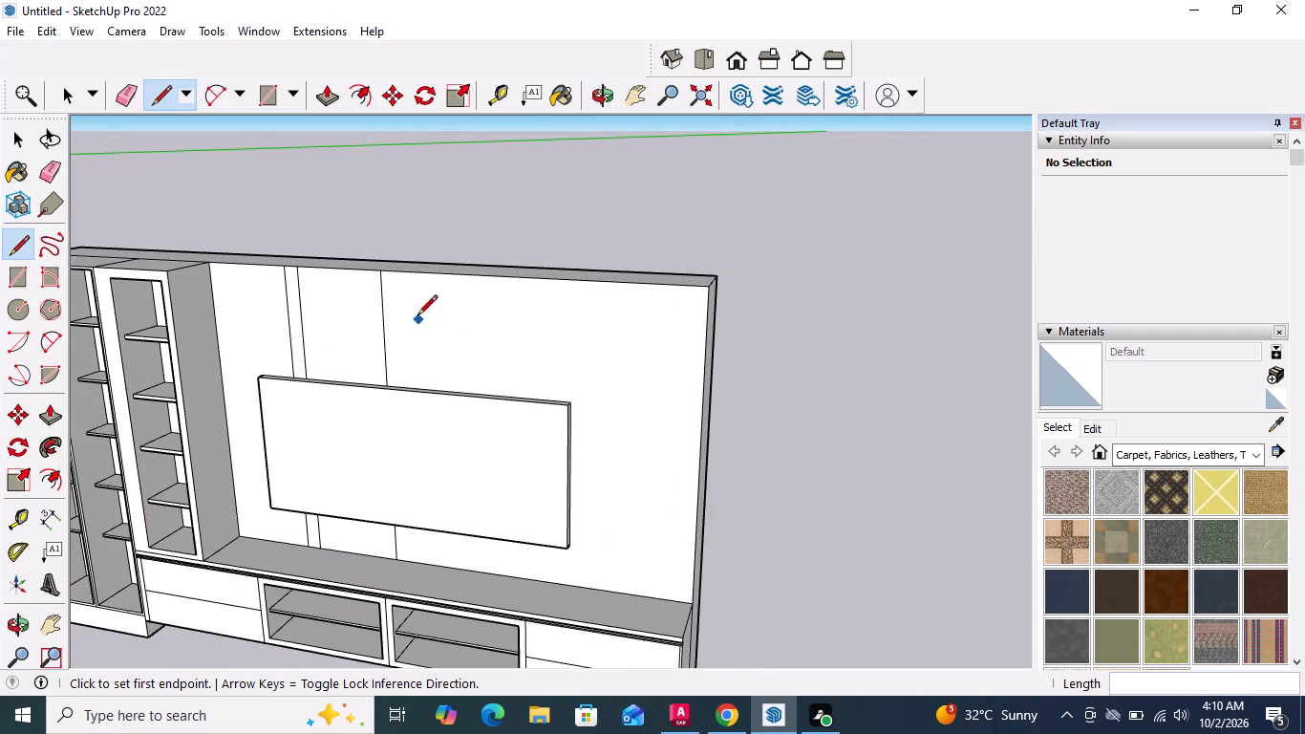
{"action": "scroll", "coordinate": [387, 270], "scroll_direction": "up", "scroll_amount": 7}
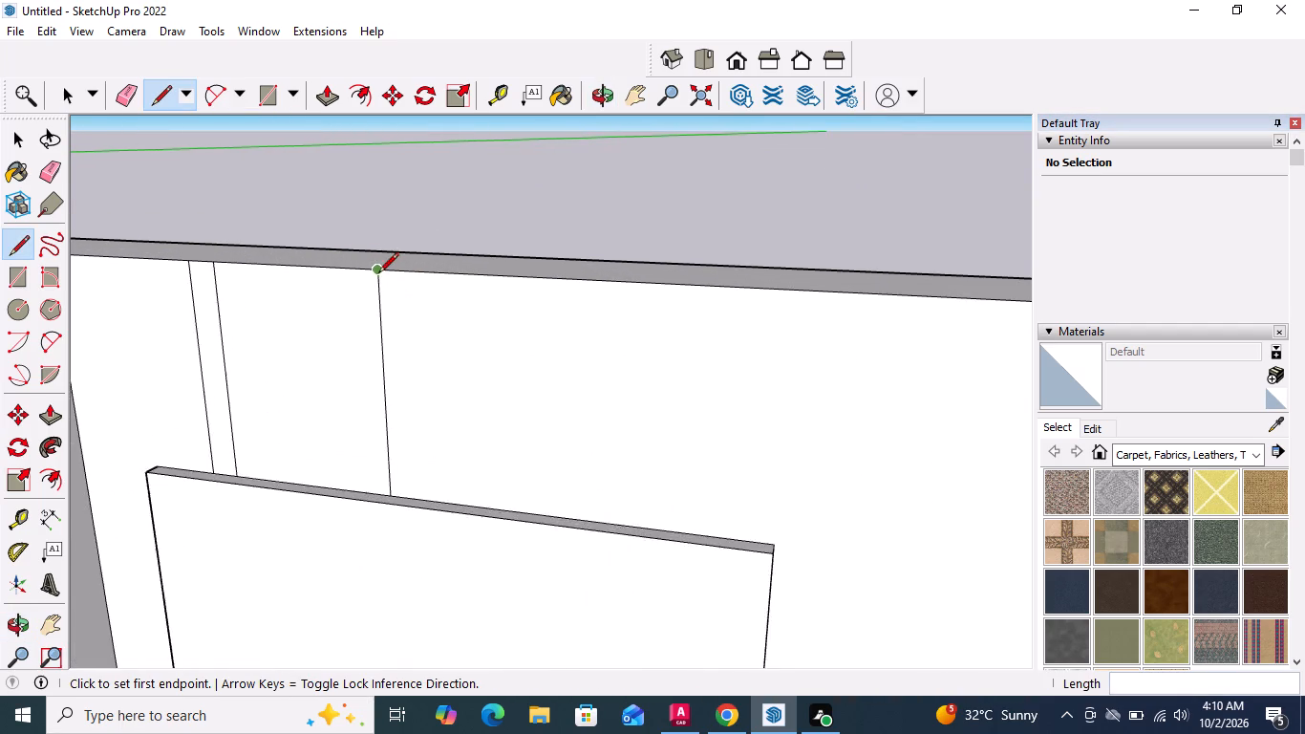
{"action": "scroll", "coordinate": [378, 274], "scroll_direction": "up", "scroll_amount": 2}
{"action": "left_click", "coordinate": [396, 273]}
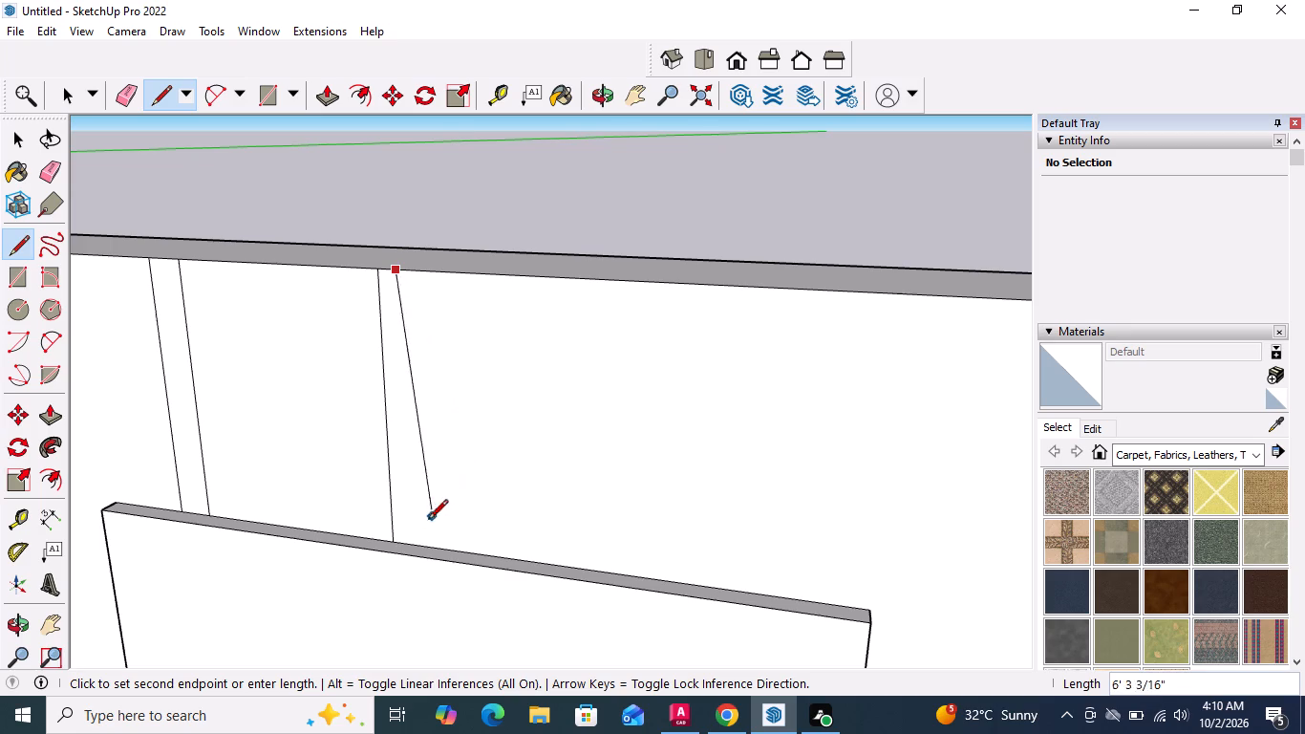
{"action": "left_click", "coordinate": [409, 536]}
Complete the second narrow strip below the TV panel with a vertical line about 2' 8 13/16" long down to the cabinet top.
{"action": "scroll", "coordinate": [439, 378], "scroll_direction": "down", "scroll_amount": 7}
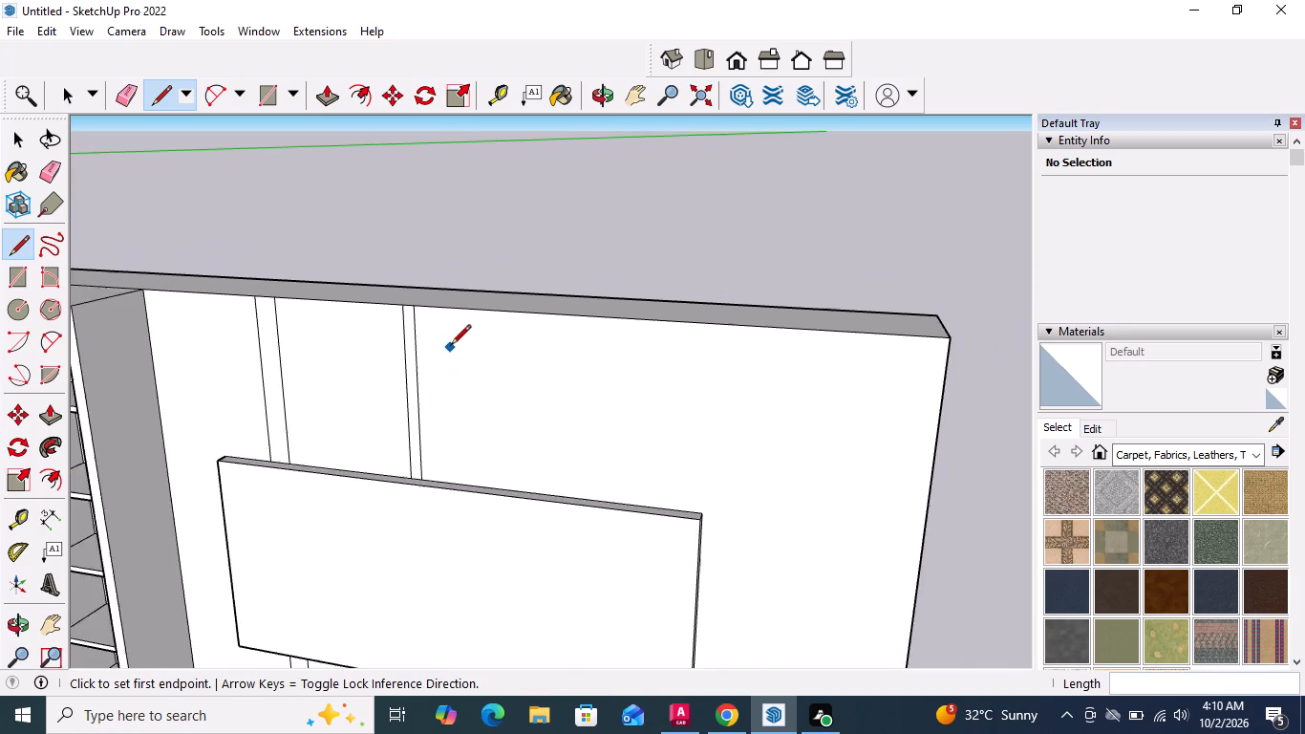
{"action": "scroll", "coordinate": [451, 346], "scroll_direction": "down", "scroll_amount": 7}
{"action": "middle_click_drag", "start_coordinate": [449, 524], "coordinate": [427, 387]}
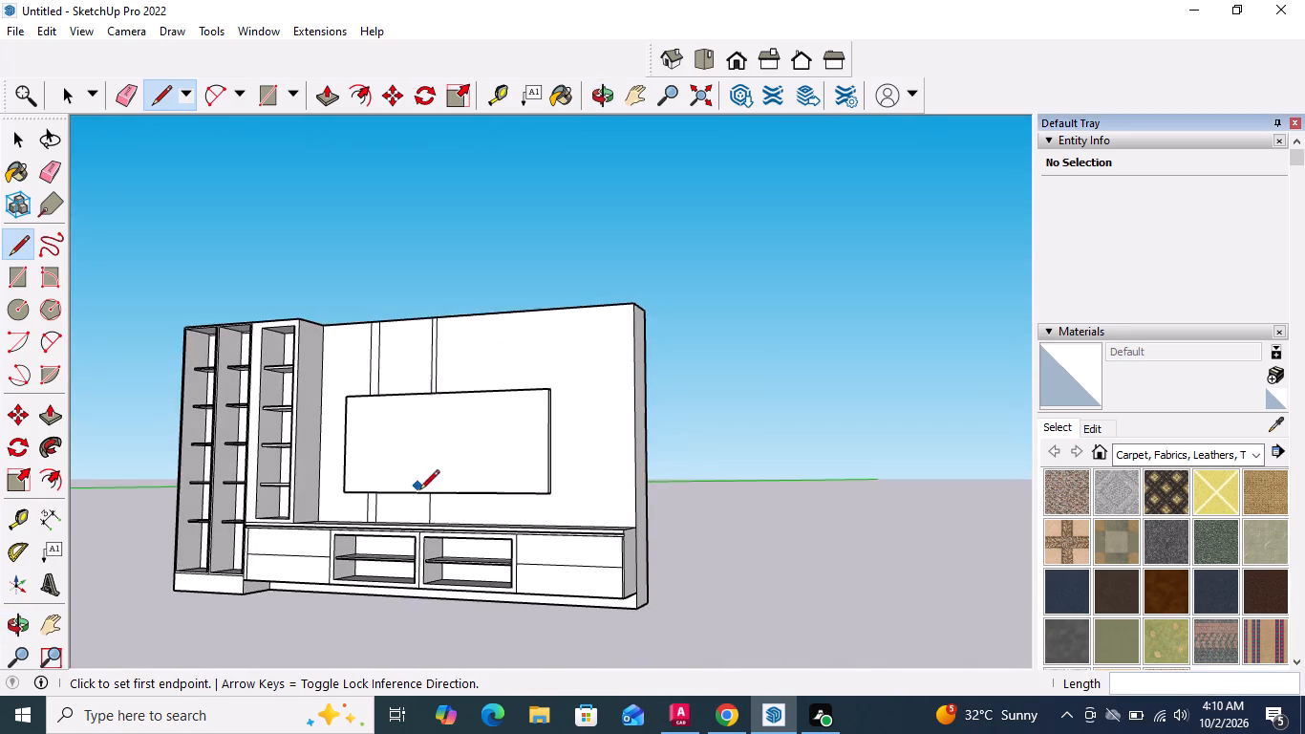
{"action": "scroll", "coordinate": [430, 524], "scroll_direction": "up", "scroll_amount": 15}
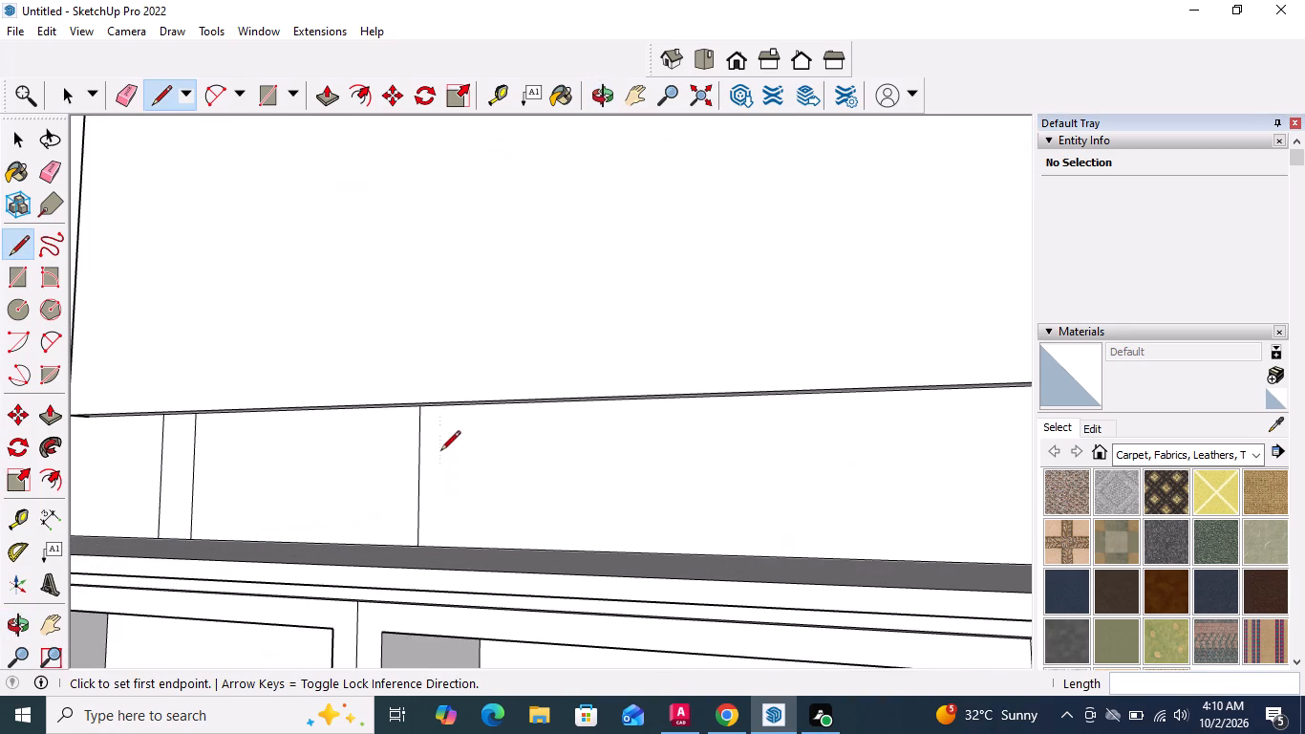
{"action": "scroll", "coordinate": [417, 474], "scroll_direction": "up", "scroll_amount": 1}
{"action": "middle_click_drag", "start_coordinate": [425, 405], "coordinate": [427, 368]}
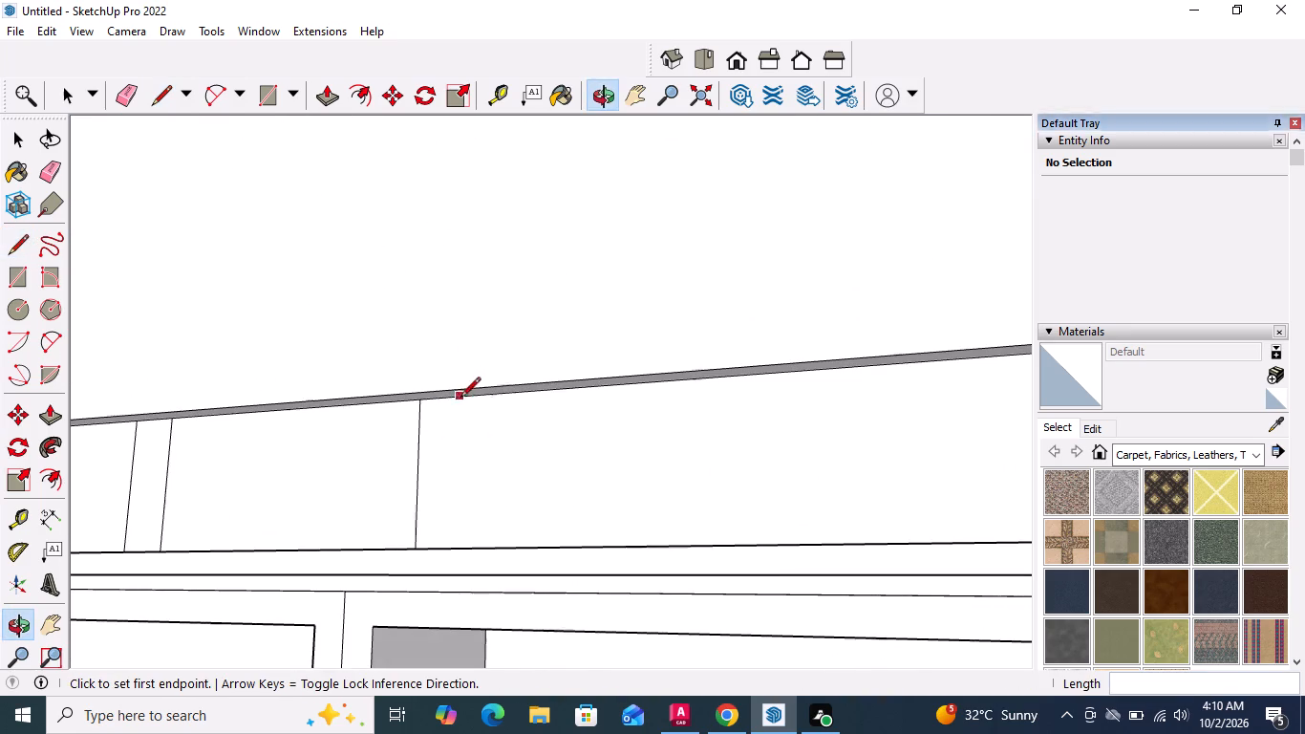
{"action": "left_click_drag", "start_coordinate": [444, 399], "coordinate": [454, 461]}
{"action": "middle_click_drag", "start_coordinate": [471, 493], "coordinate": [404, 705]}
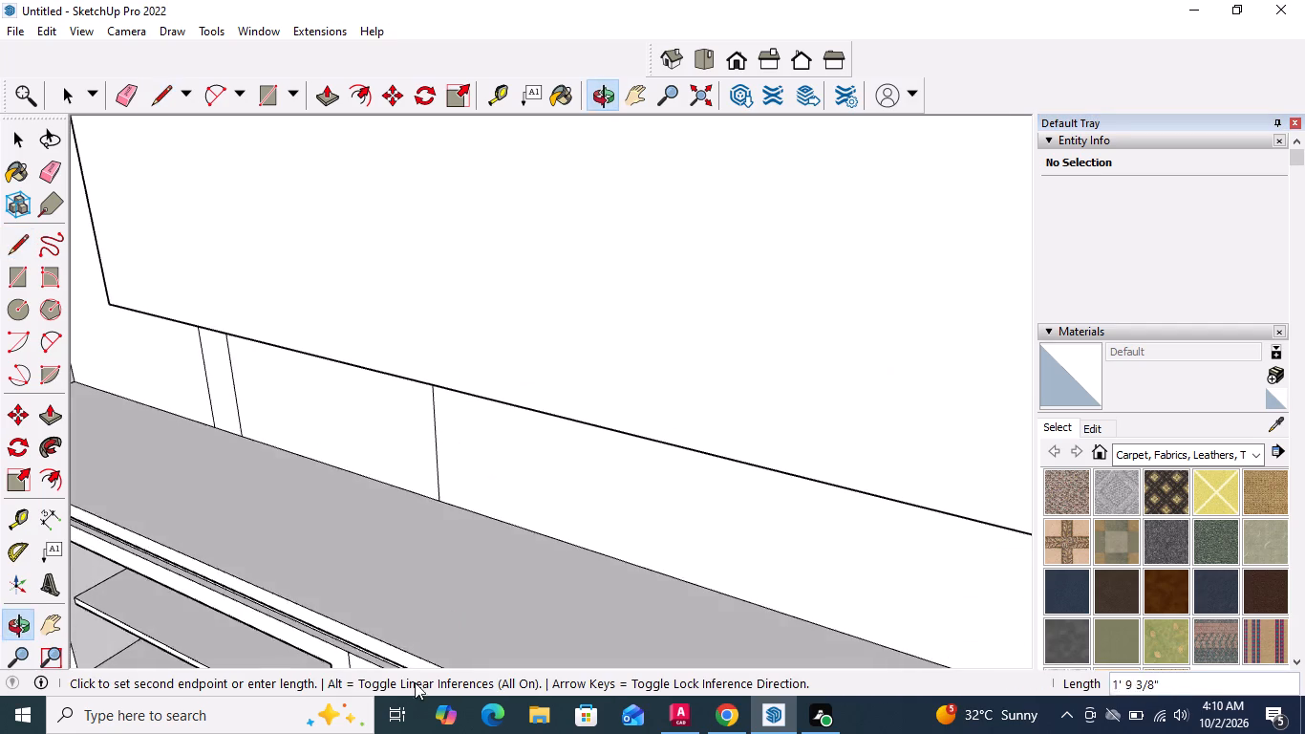
{"action": "left_click_drag", "start_coordinate": [454, 507], "coordinate": [467, 521]}
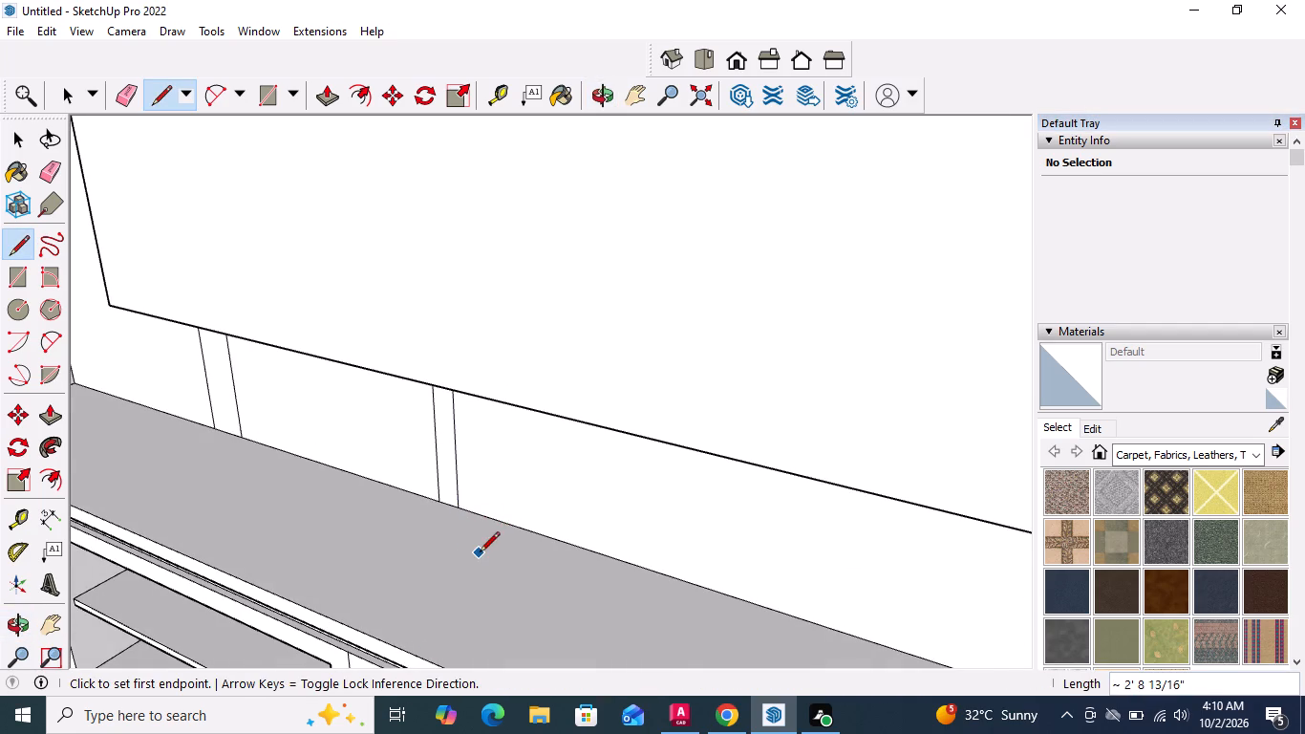
{"action": "key", "text": "space"}
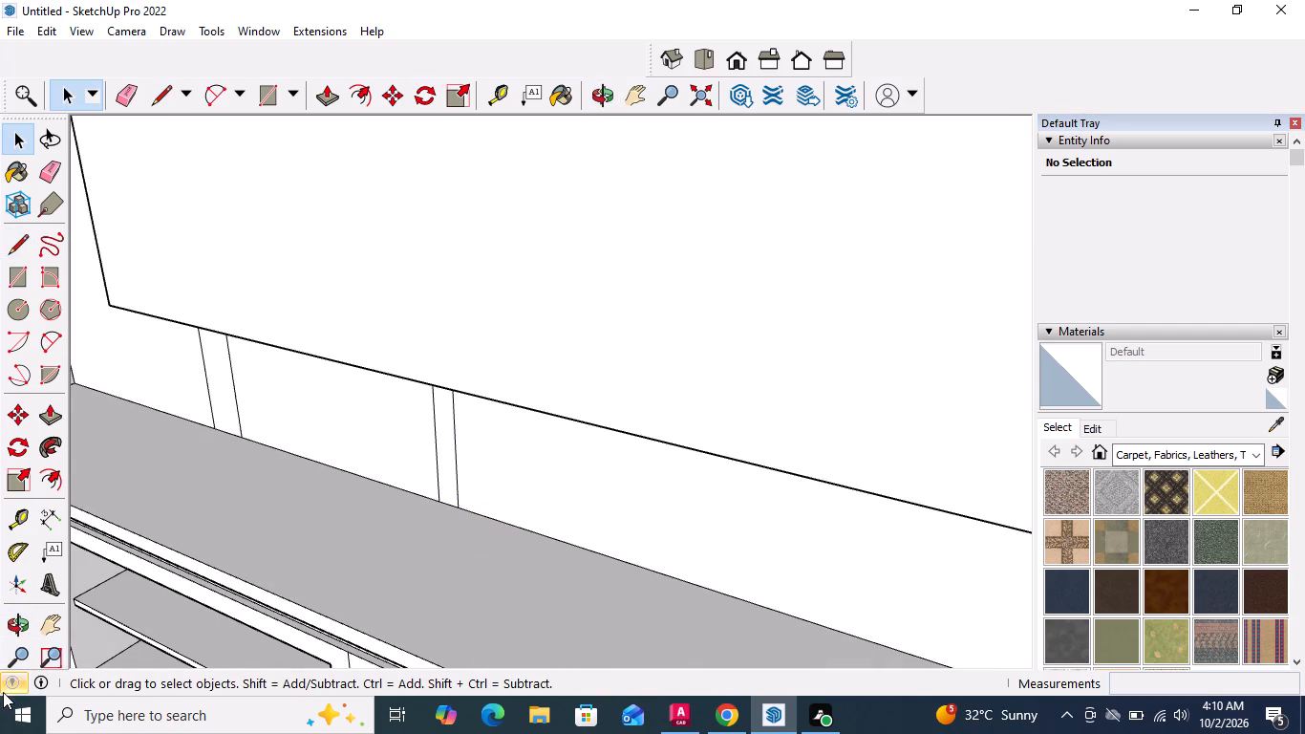
Copy the back panel's outer vertical edge 10' 7 1/4" along the cabinet top toward the shelved columns.
{"action": "scroll", "coordinate": [7, 684], "scroll_direction": "down", "scroll_amount": 8}
{"action": "scroll", "coordinate": [347, 661], "scroll_direction": "down", "scroll_amount": 7}
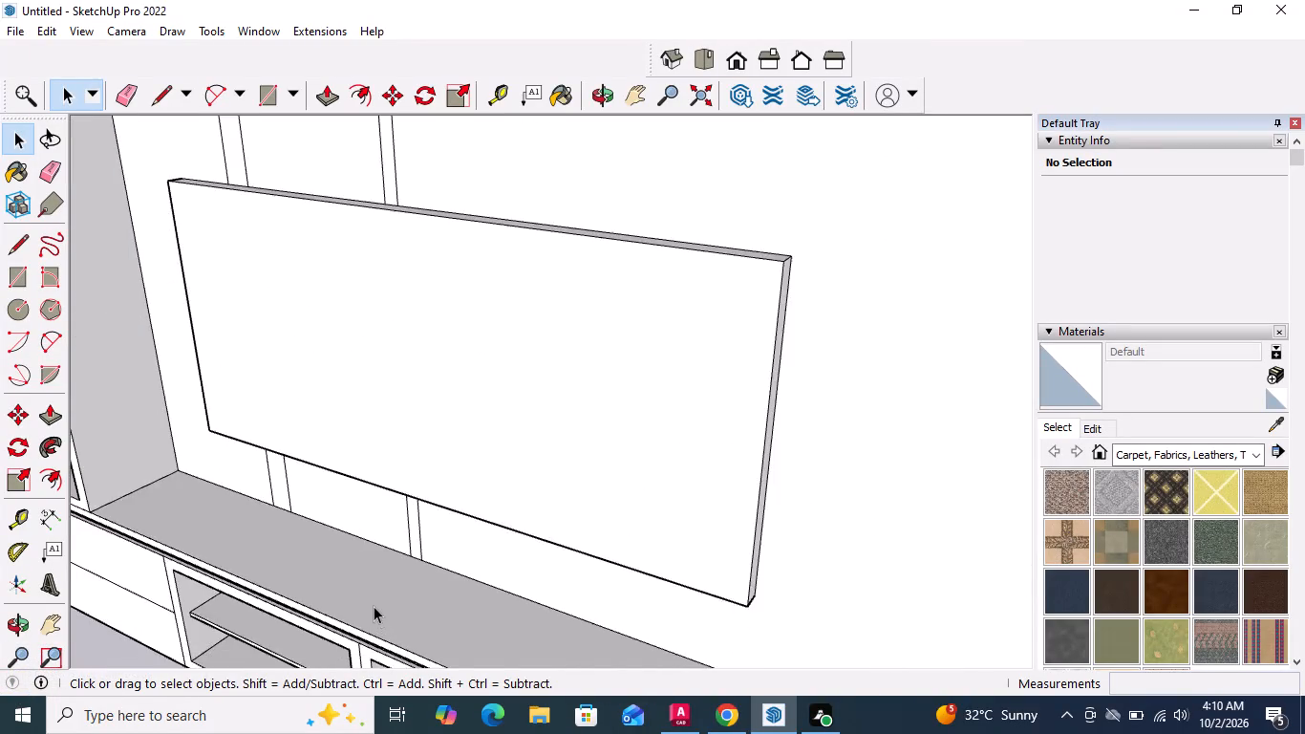
{"action": "scroll", "coordinate": [374, 606], "scroll_direction": "down", "scroll_amount": 9}
{"action": "middle_click_drag", "start_coordinate": [372, 579], "coordinate": [461, 529]}
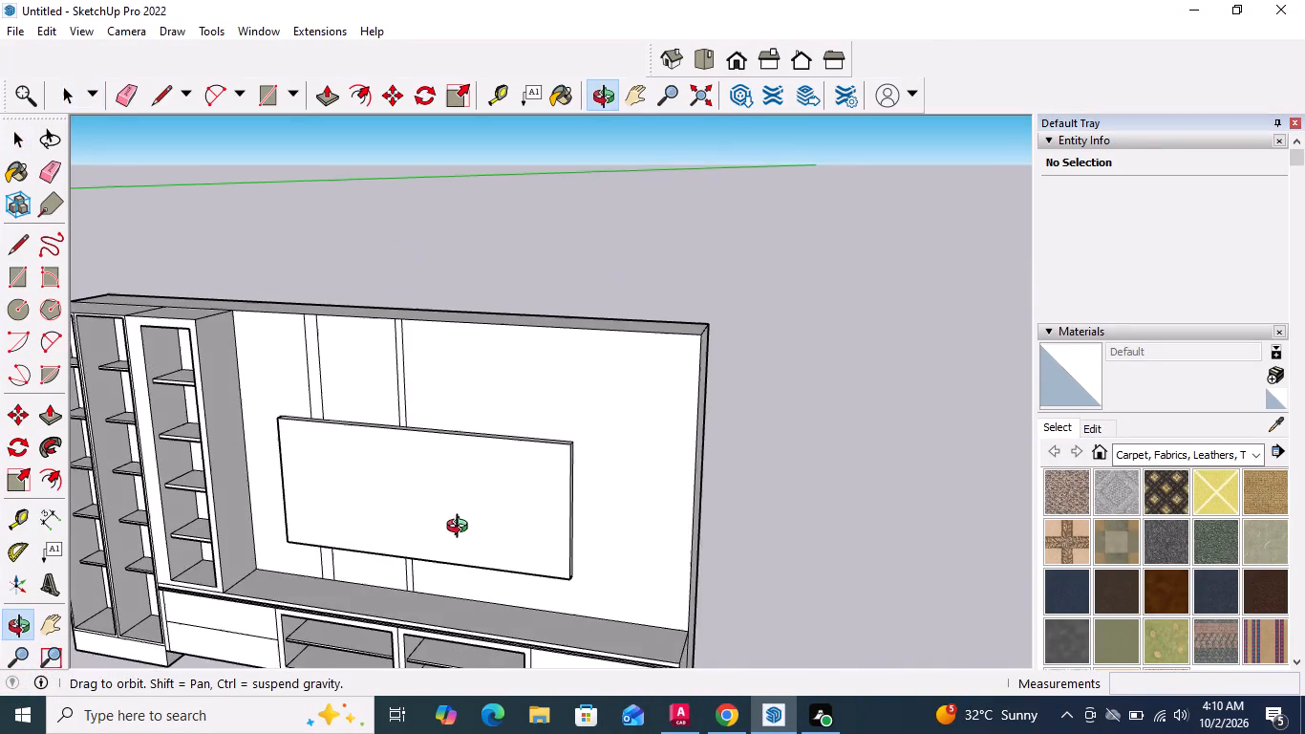
{"action": "middle_click_drag", "start_coordinate": [461, 529], "coordinate": [465, 529]}
{"action": "left_click", "coordinate": [693, 573]}
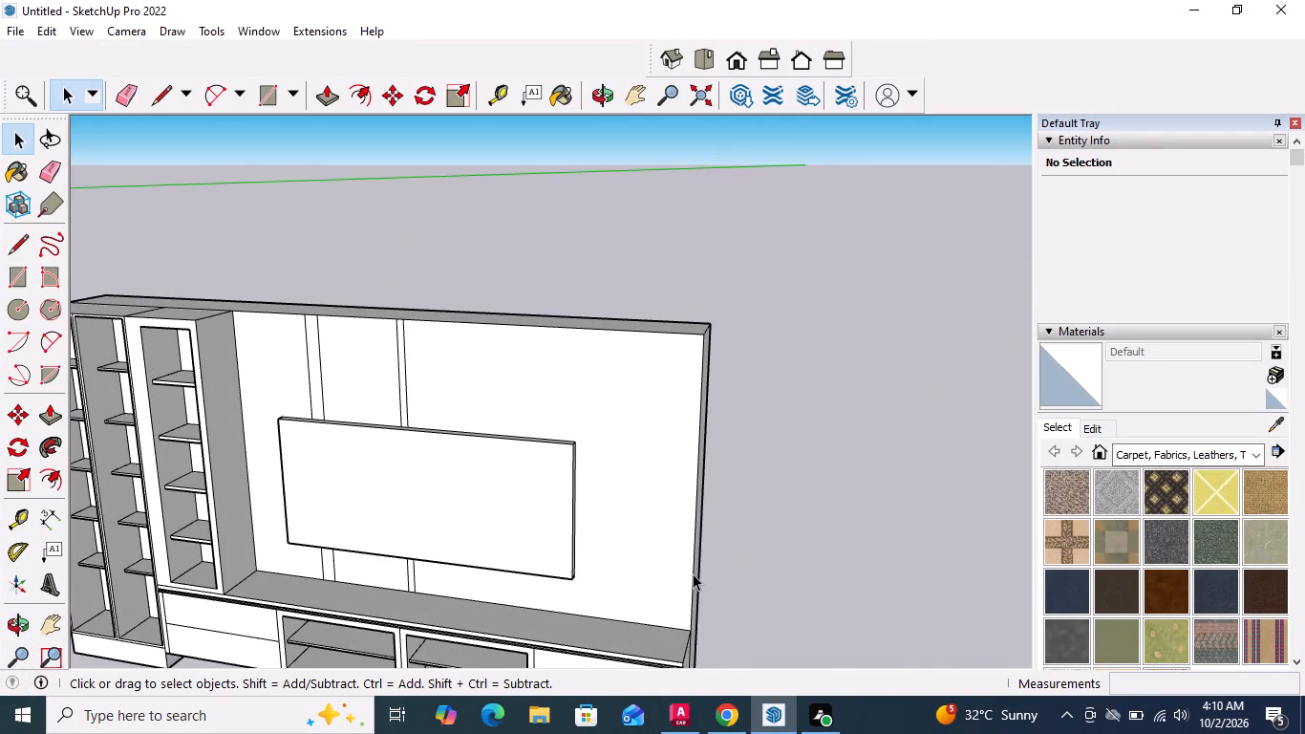
{"action": "key", "text": "m"}
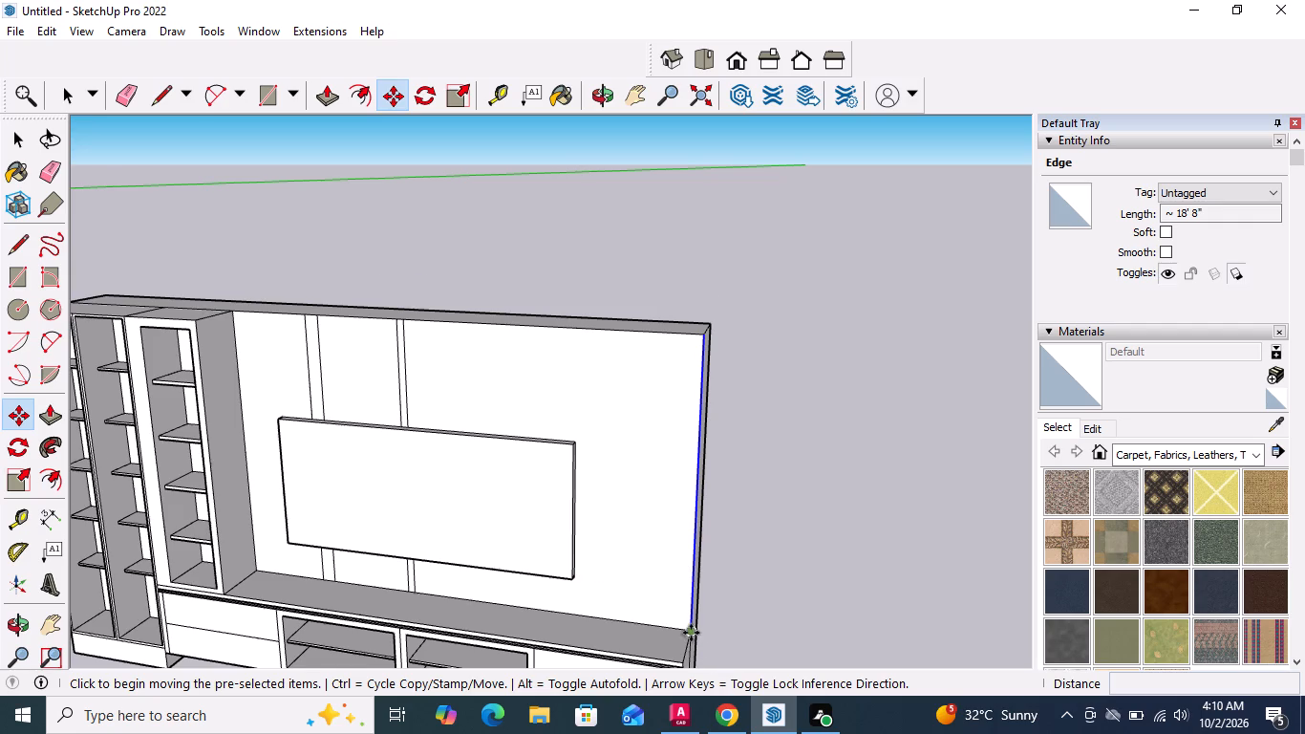
{"action": "scroll", "coordinate": [691, 632], "scroll_direction": "up", "scroll_amount": 8}
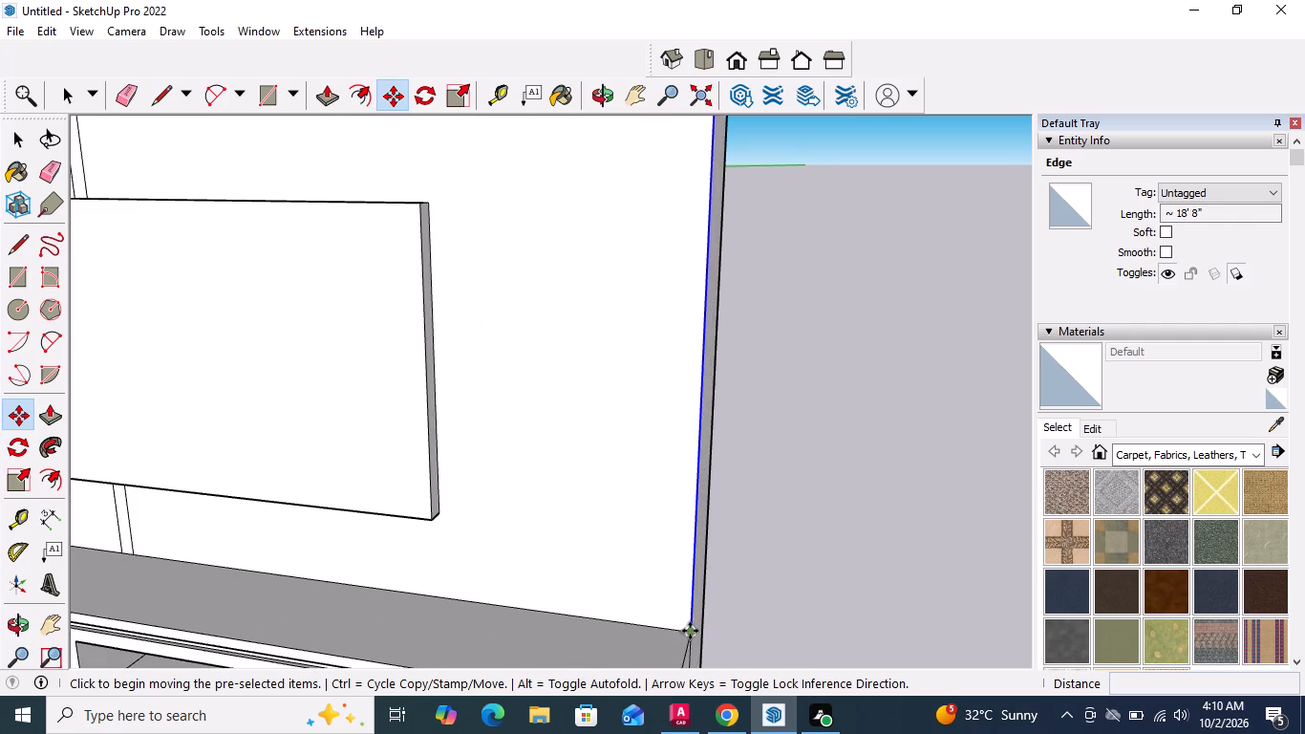
{"action": "left_click", "coordinate": [690, 631]}
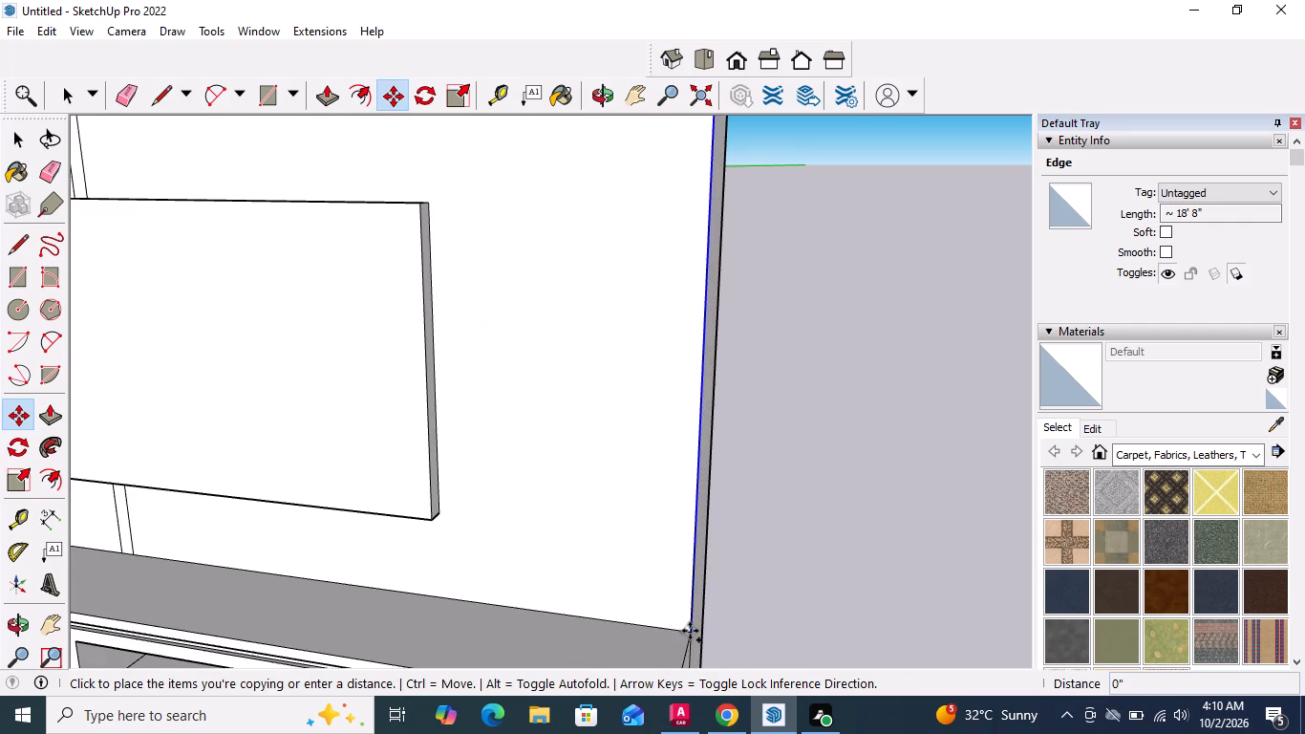
{"action": "scroll", "coordinate": [690, 644], "scroll_direction": "down", "scroll_amount": 10}
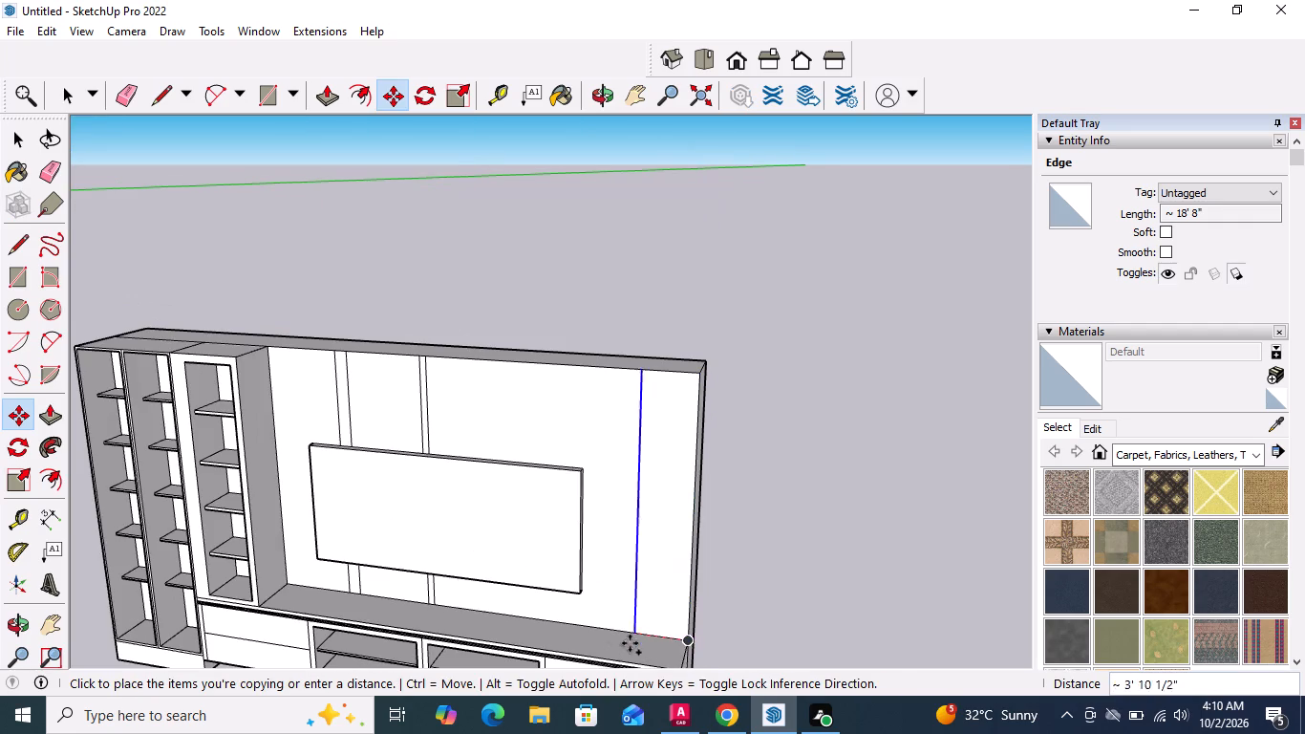
{"action": "left_click", "coordinate": [539, 617]}
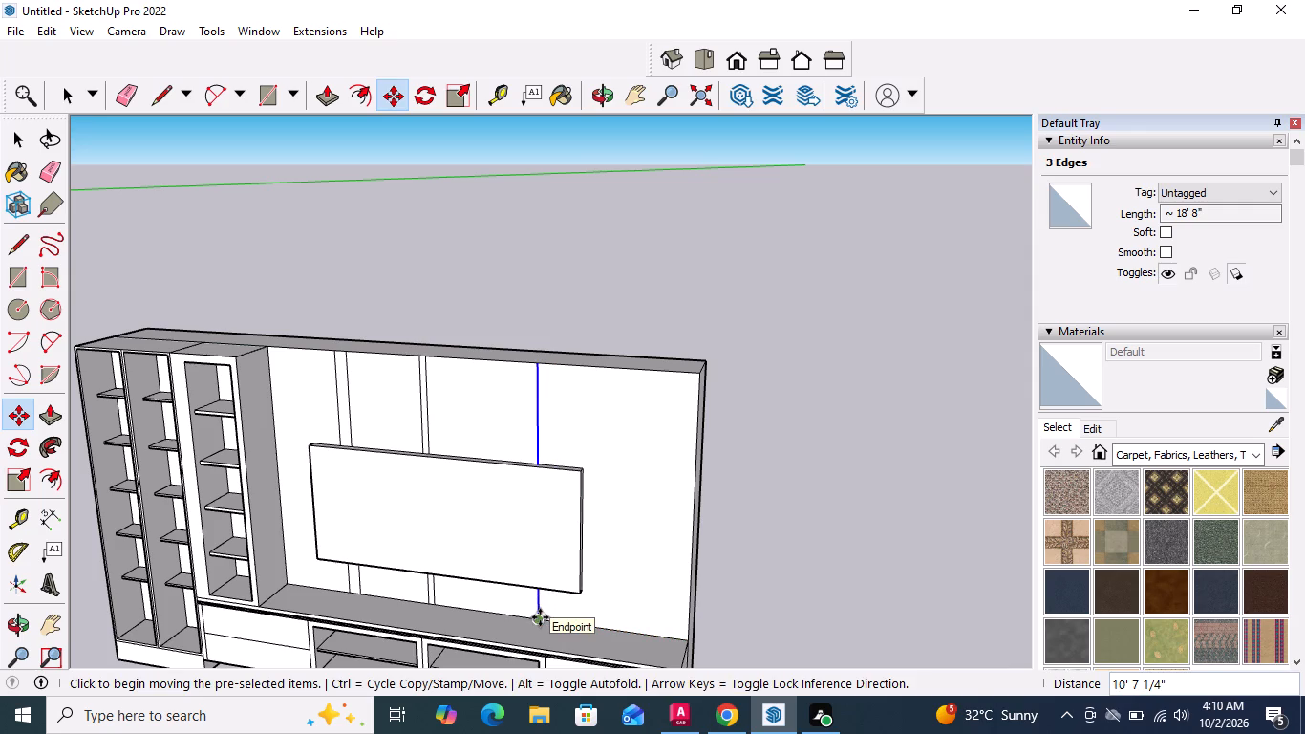
Divide the distance between the original edge and its copy into 20 equal vertical strips.
{"action": "key", "text": "shift+slash"}
{"action": "type", "text": "20"}
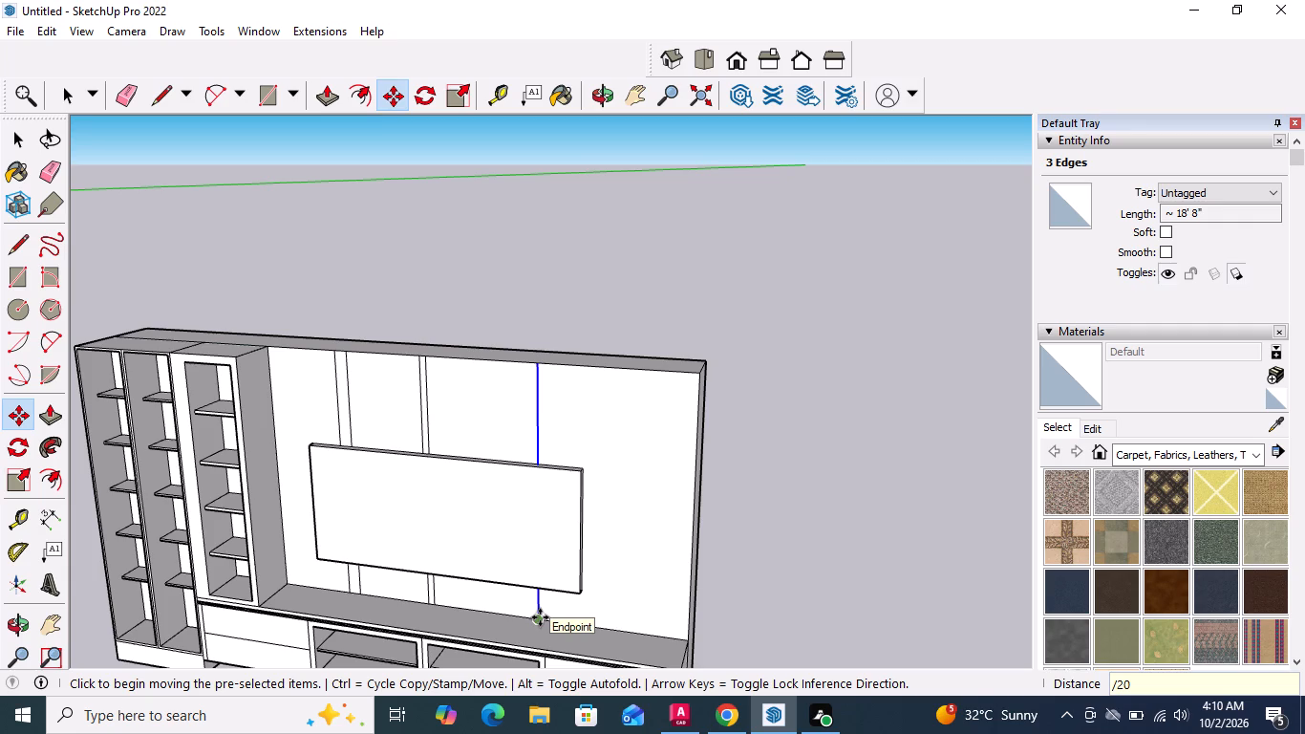
{"action": "key", "text": "Return"}
{"action": "key", "text": "space"}
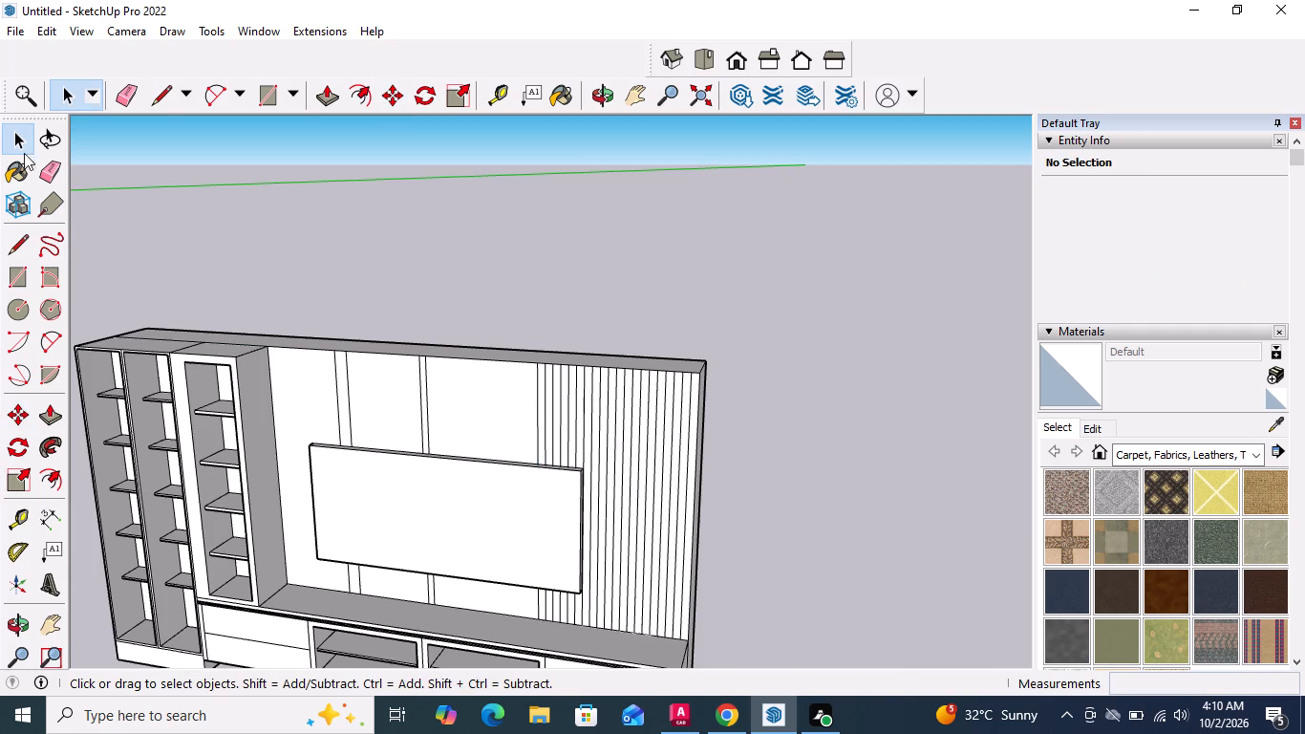
Draw a rectangle about 11' 2" by 6' 5" for the screen on the front face of the TV panel.
{"action": "scroll", "coordinate": [215, 575], "scroll_direction": "down", "scroll_amount": 4}
{"action": "scroll", "coordinate": [355, 456], "scroll_direction": "down", "scroll_amount": 4}
{"action": "middle_click_drag", "start_coordinate": [346, 526], "coordinate": [370, 526]}
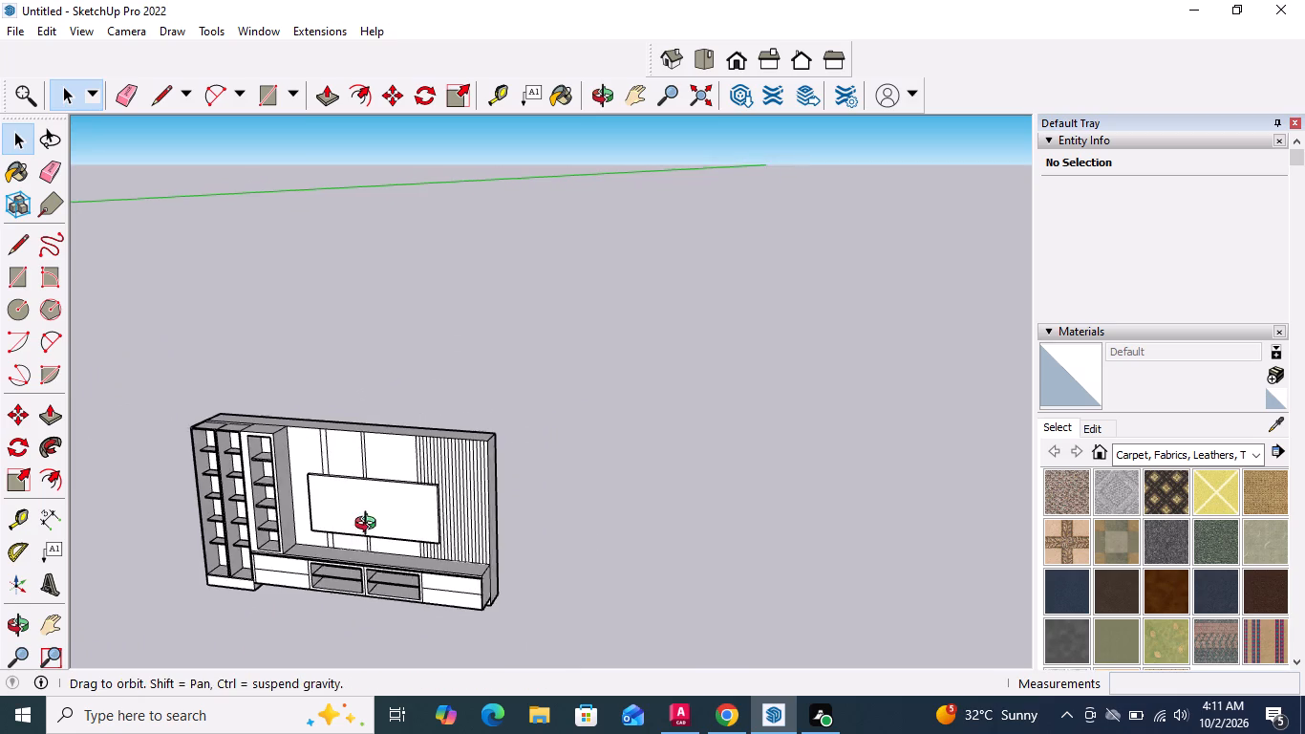
{"action": "middle_click_drag", "start_coordinate": [370, 526], "coordinate": [414, 486]}
{"action": "scroll", "coordinate": [308, 519], "scroll_direction": "up", "scroll_amount": 8}
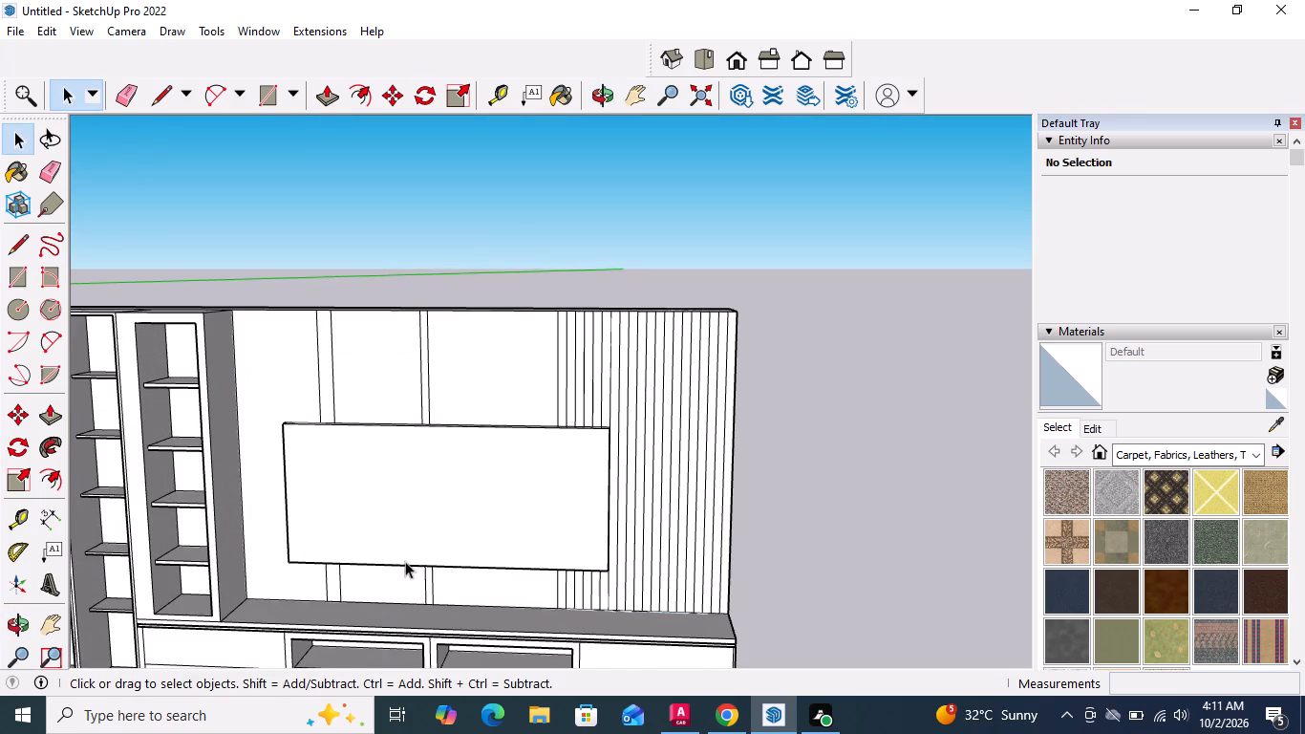
{"action": "middle_click_drag", "start_coordinate": [418, 554], "coordinate": [495, 479]}
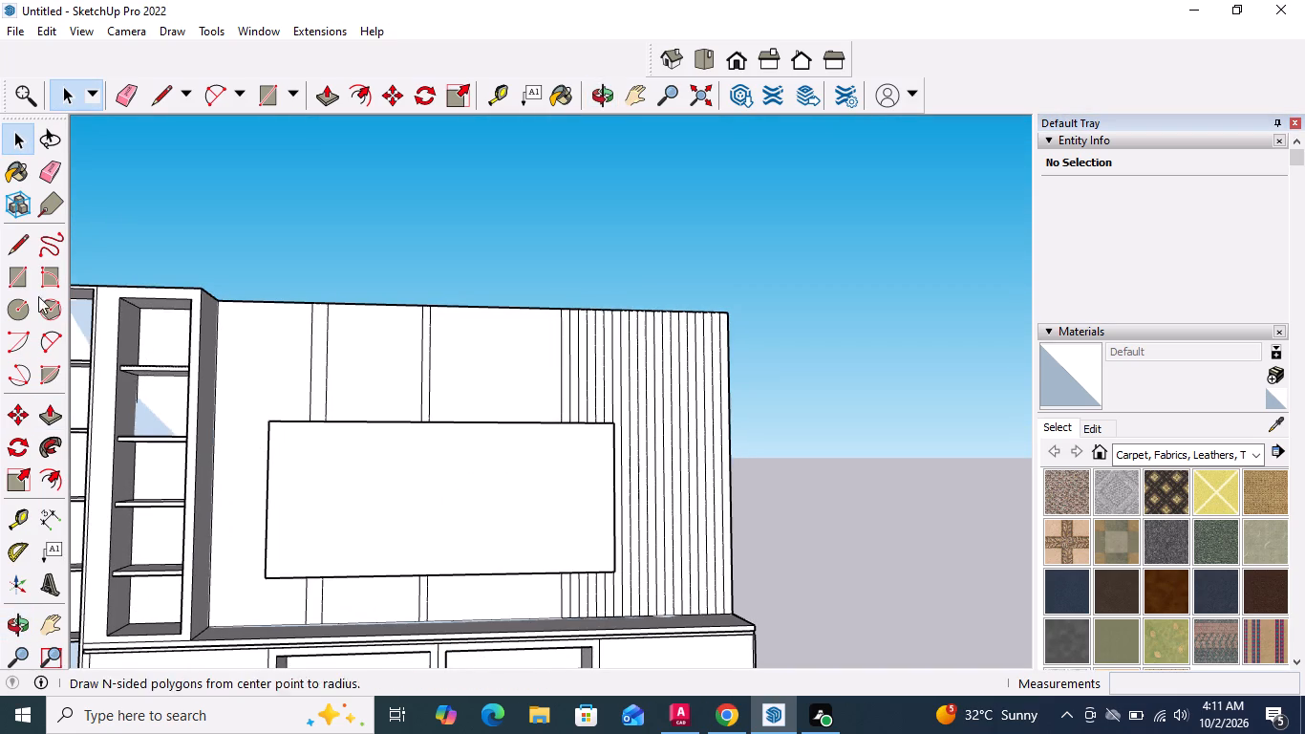
{"action": "left_click", "coordinate": [17, 280]}
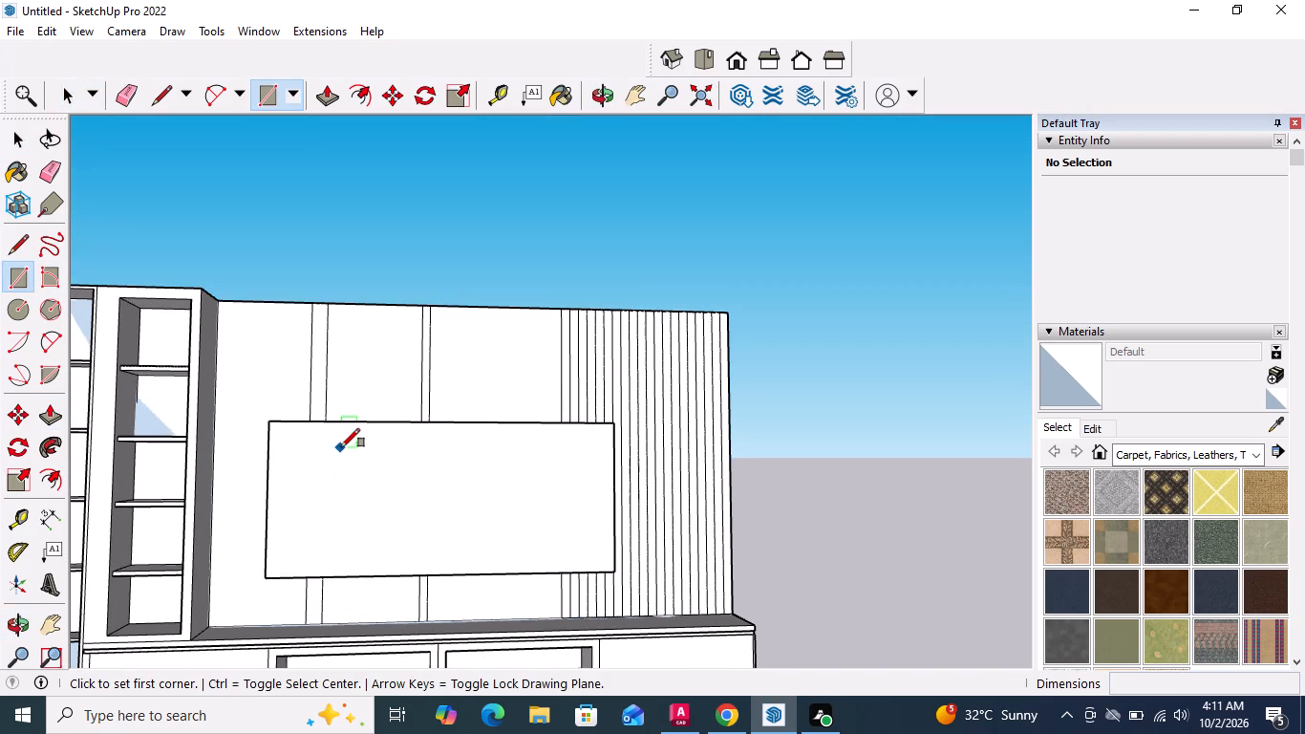
{"action": "left_click_drag", "start_coordinate": [341, 442], "coordinate": [371, 464]}
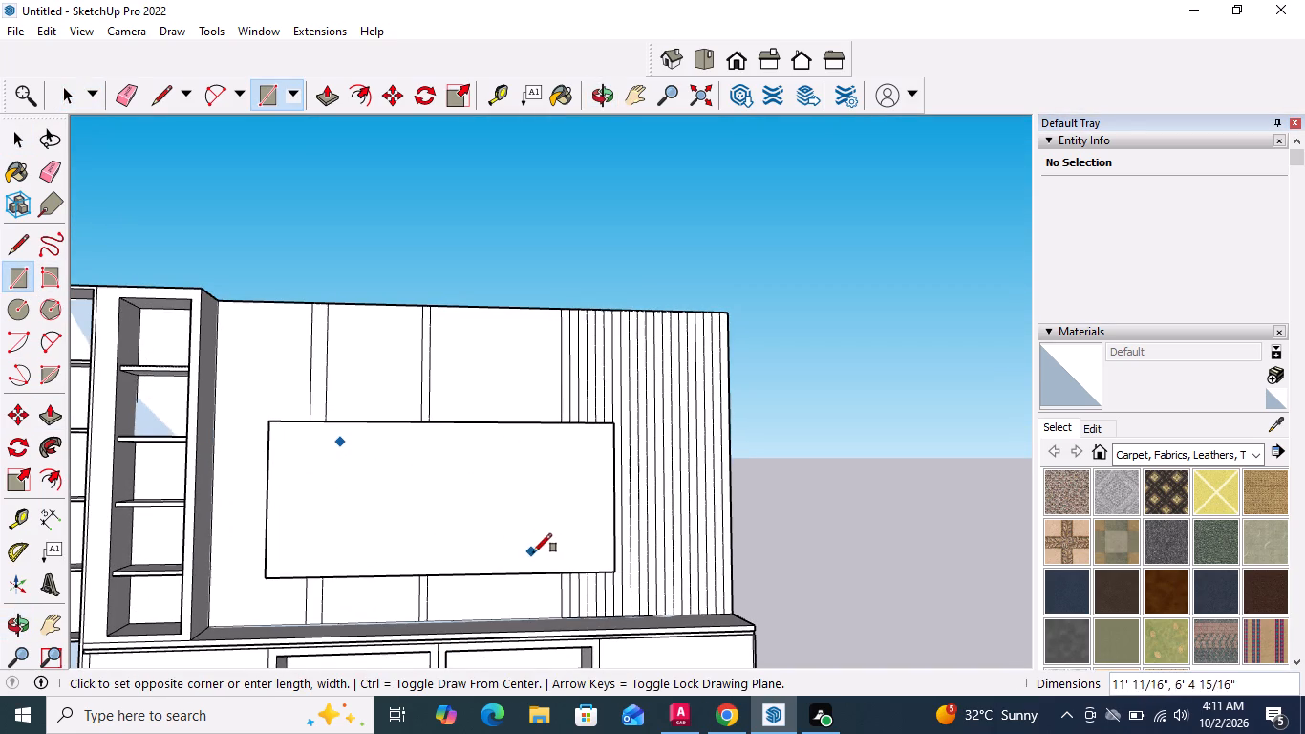
{"action": "left_click", "coordinate": [532, 550]}
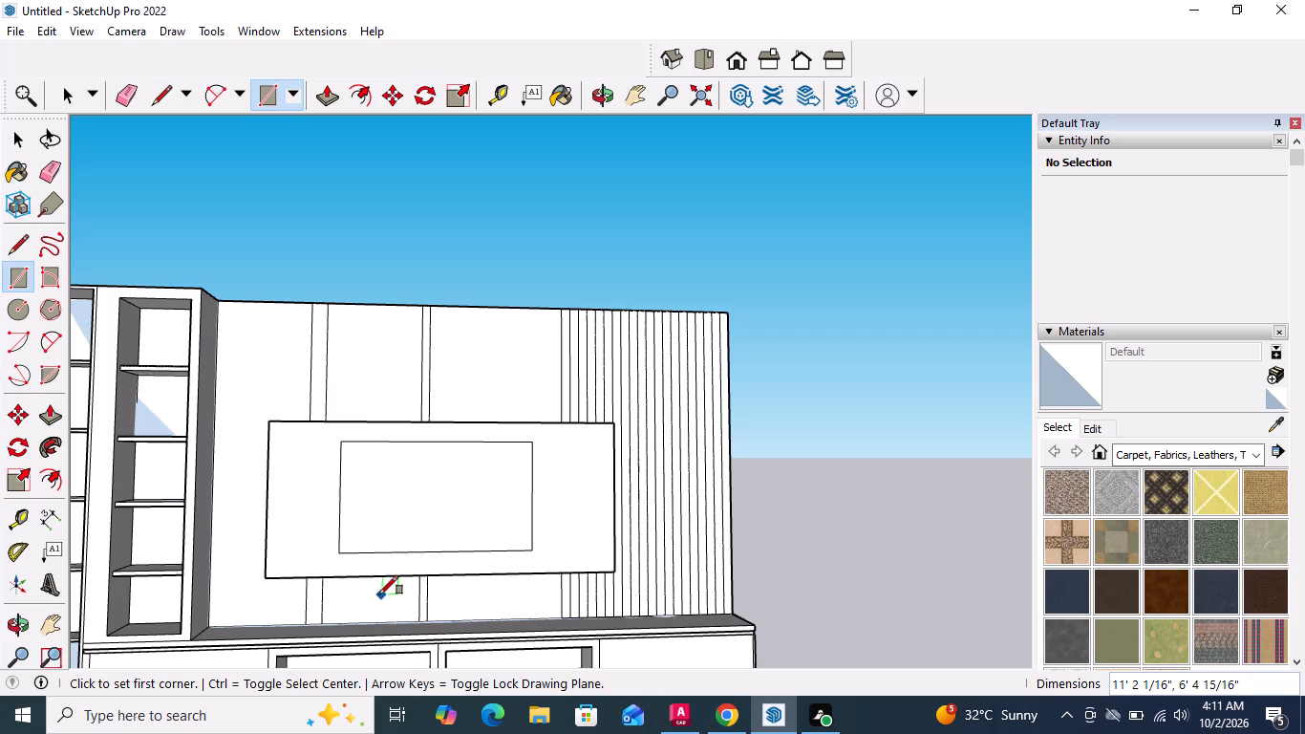
{"action": "left_click", "coordinate": [372, 594]}
{"action": "key", "text": "space"}
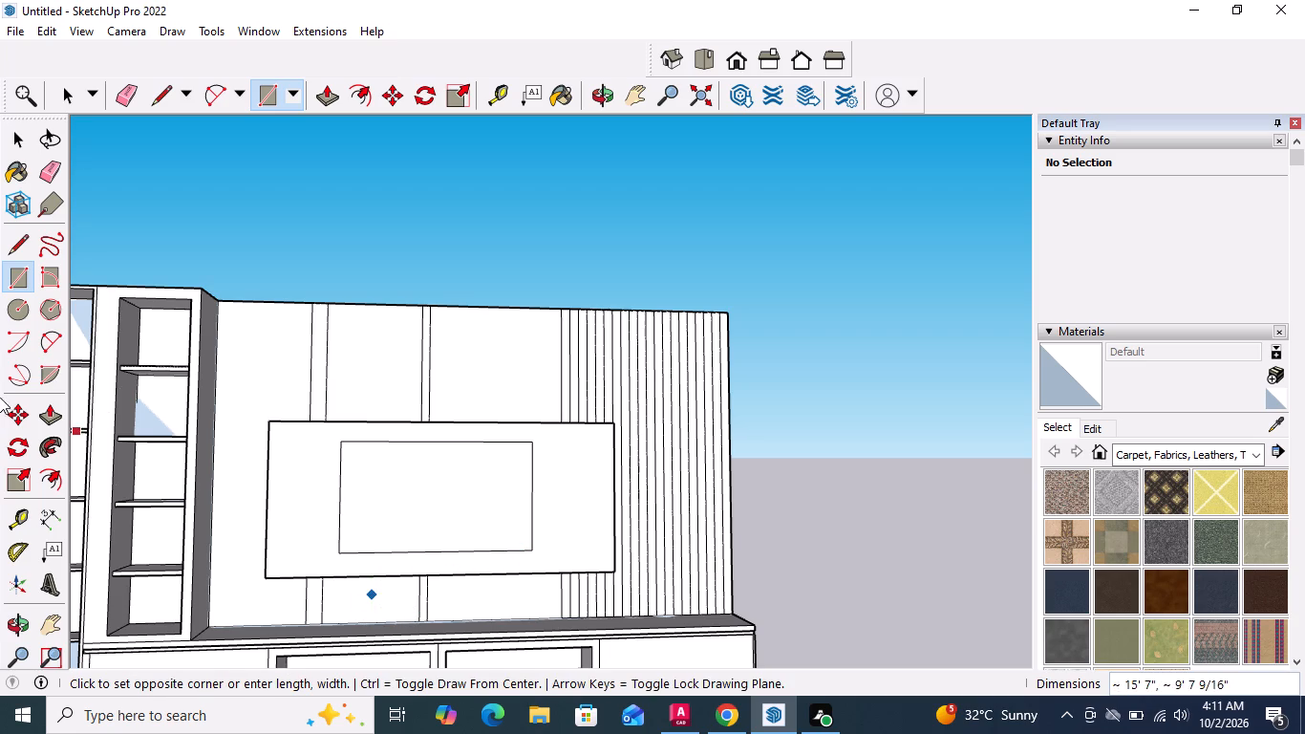
Push/Pull the screen rectangle outward from the TV panel by about 10 5/8".
{"action": "left_click", "coordinate": [61, 419]}
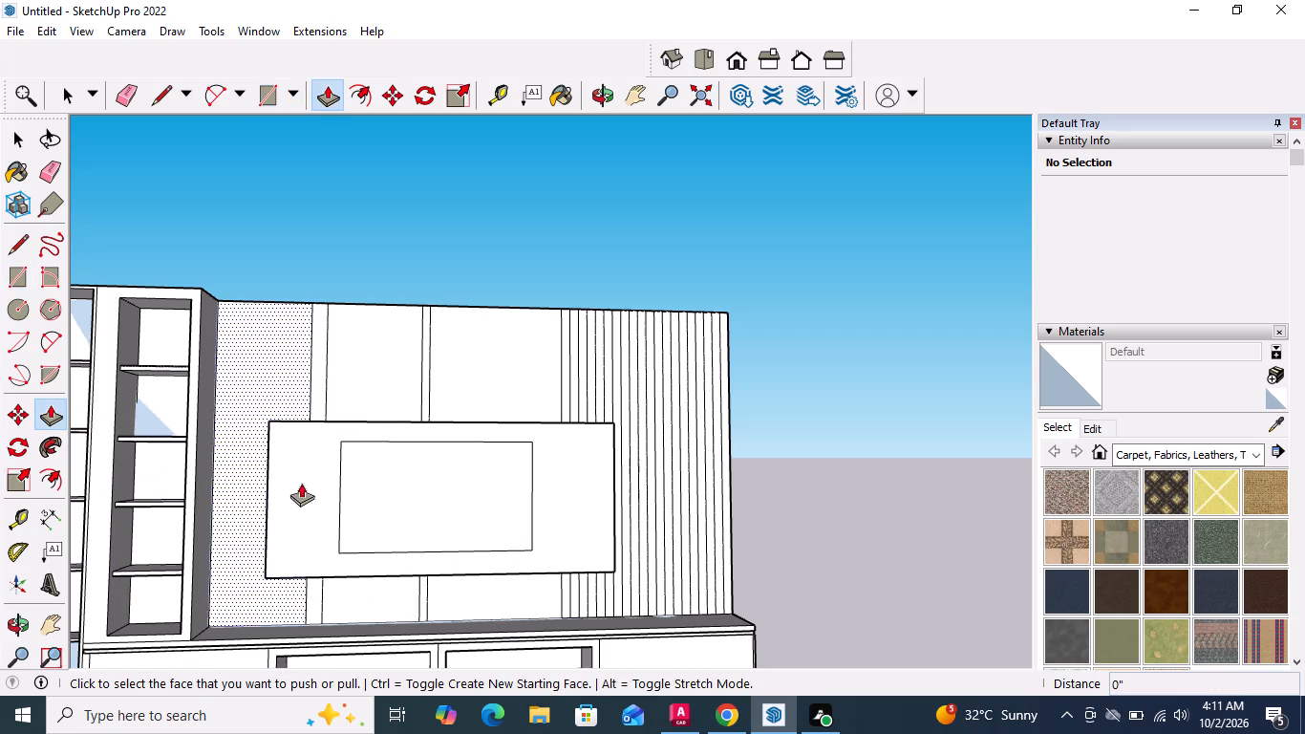
{"action": "left_click", "coordinate": [411, 484]}
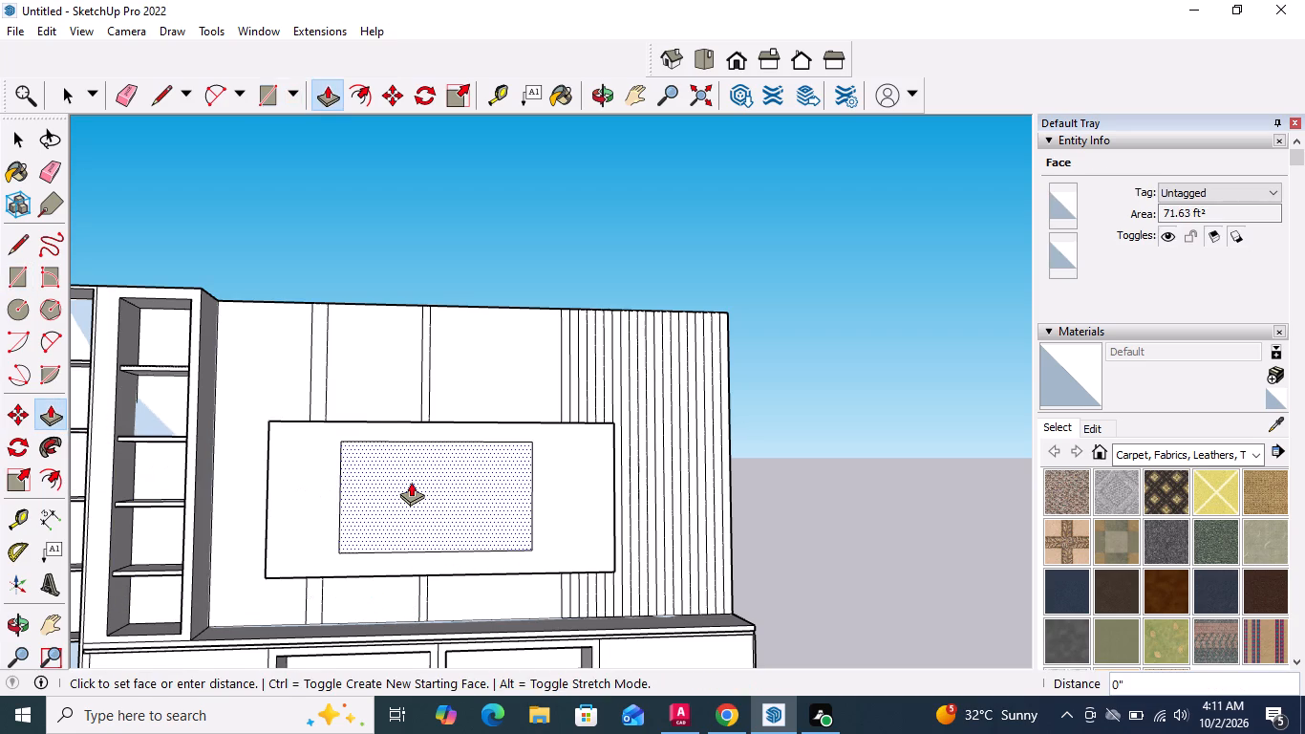
{"action": "middle_click_drag", "start_coordinate": [413, 484], "coordinate": [267, 548]}
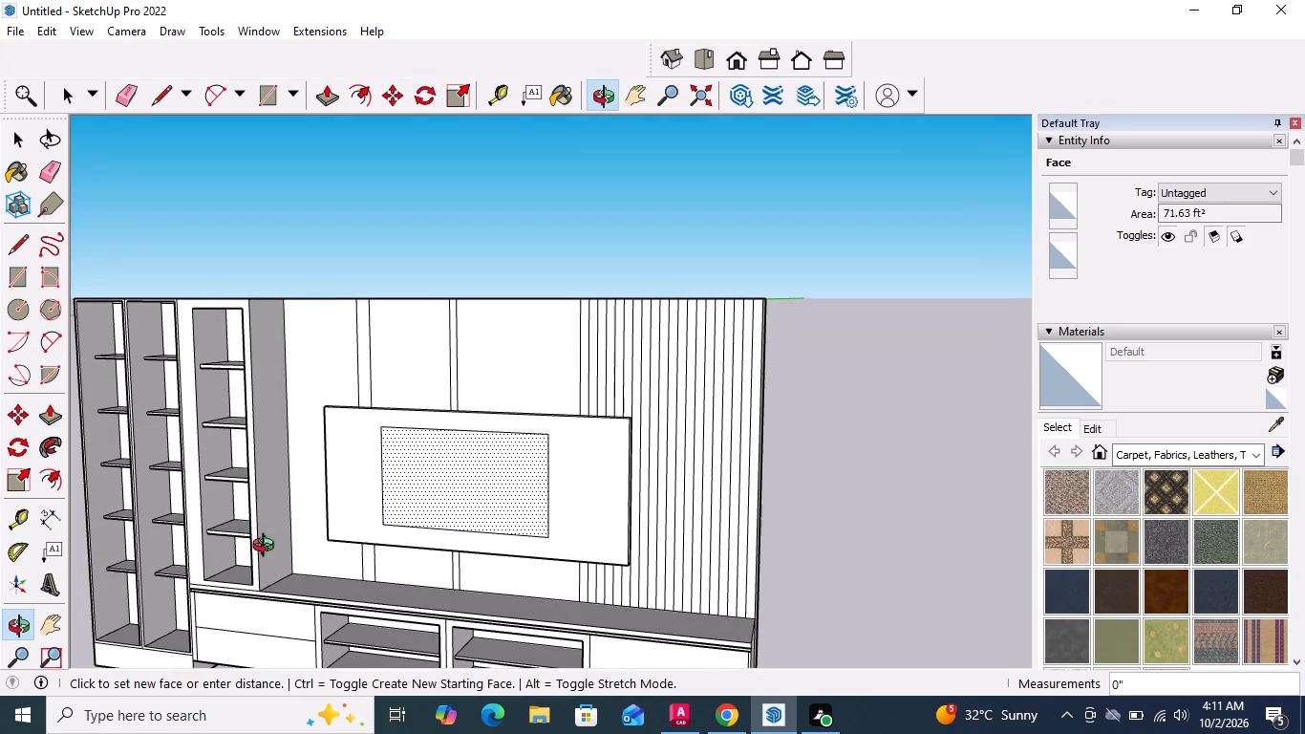
{"action": "left_click", "coordinate": [445, 491]}
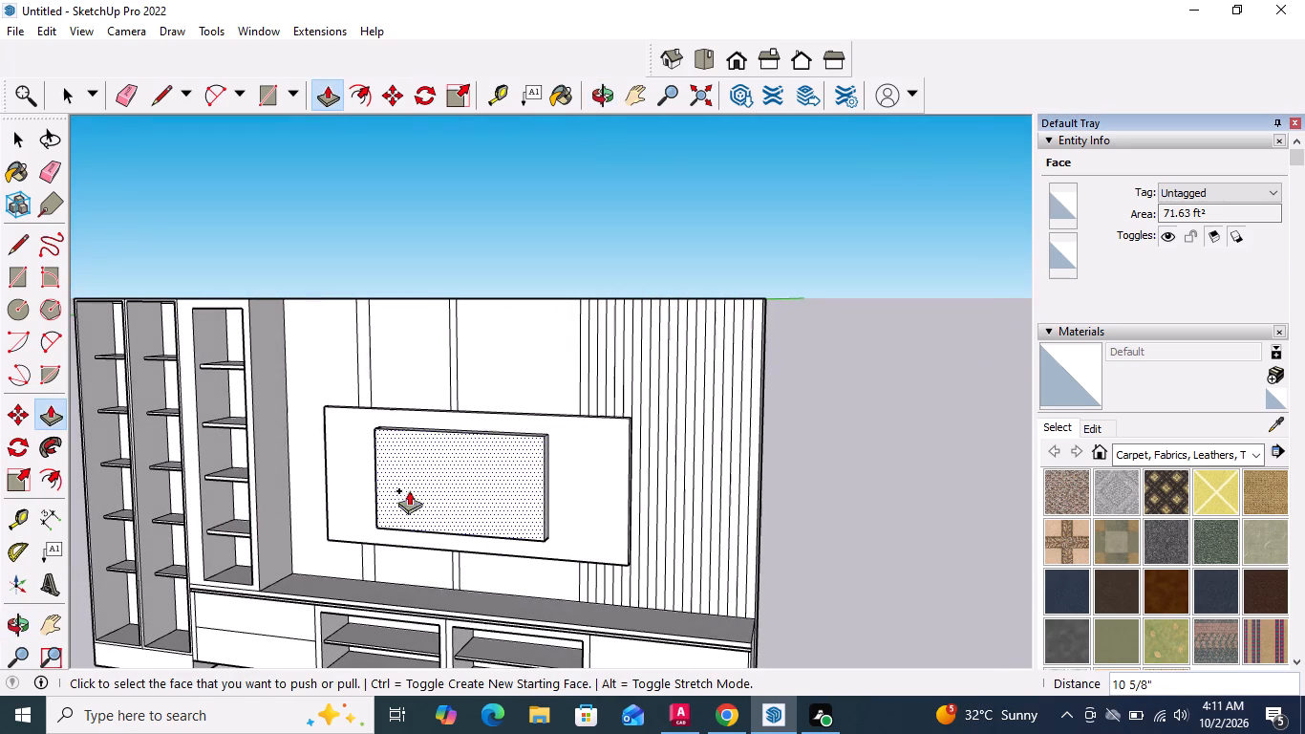
Offset the screen's front face outline inward by about 3 7/16" to form a border.
{"action": "left_click_drag", "start_coordinate": [361, 99], "coordinate": [361, 111]}
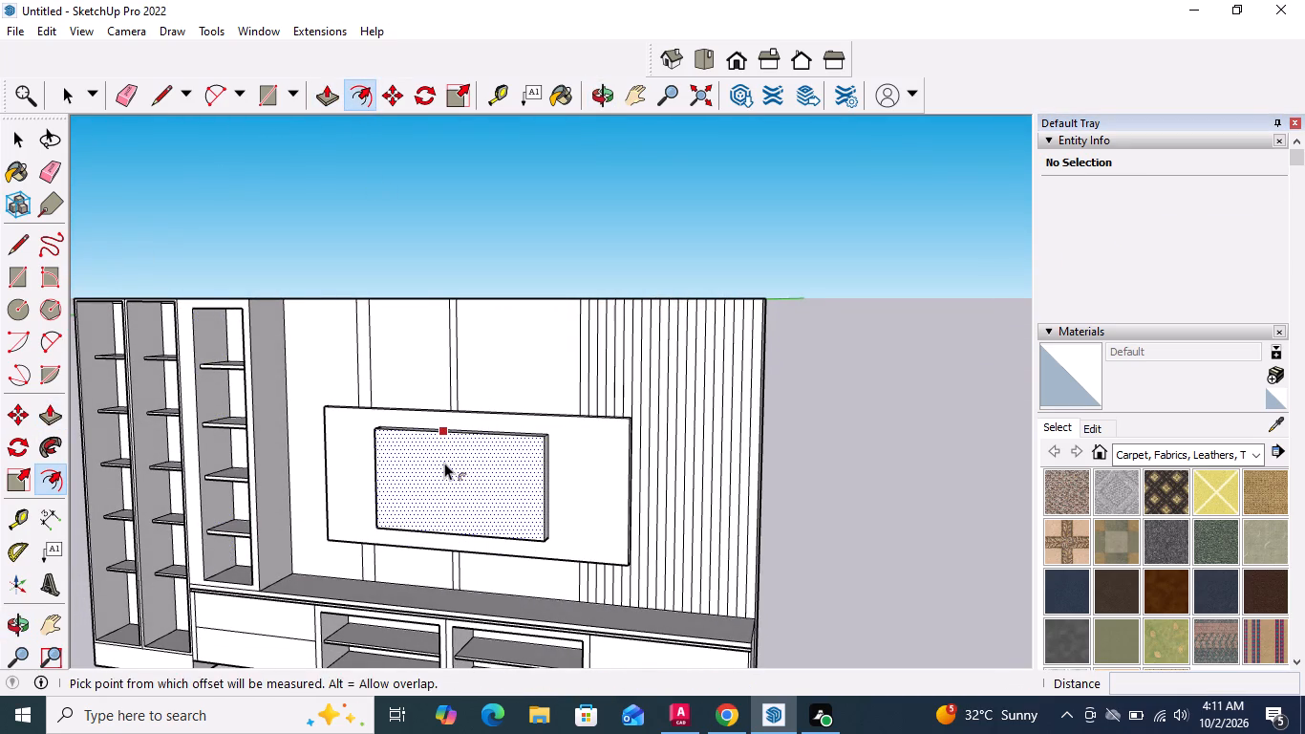
{"action": "left_click", "coordinate": [444, 463]}
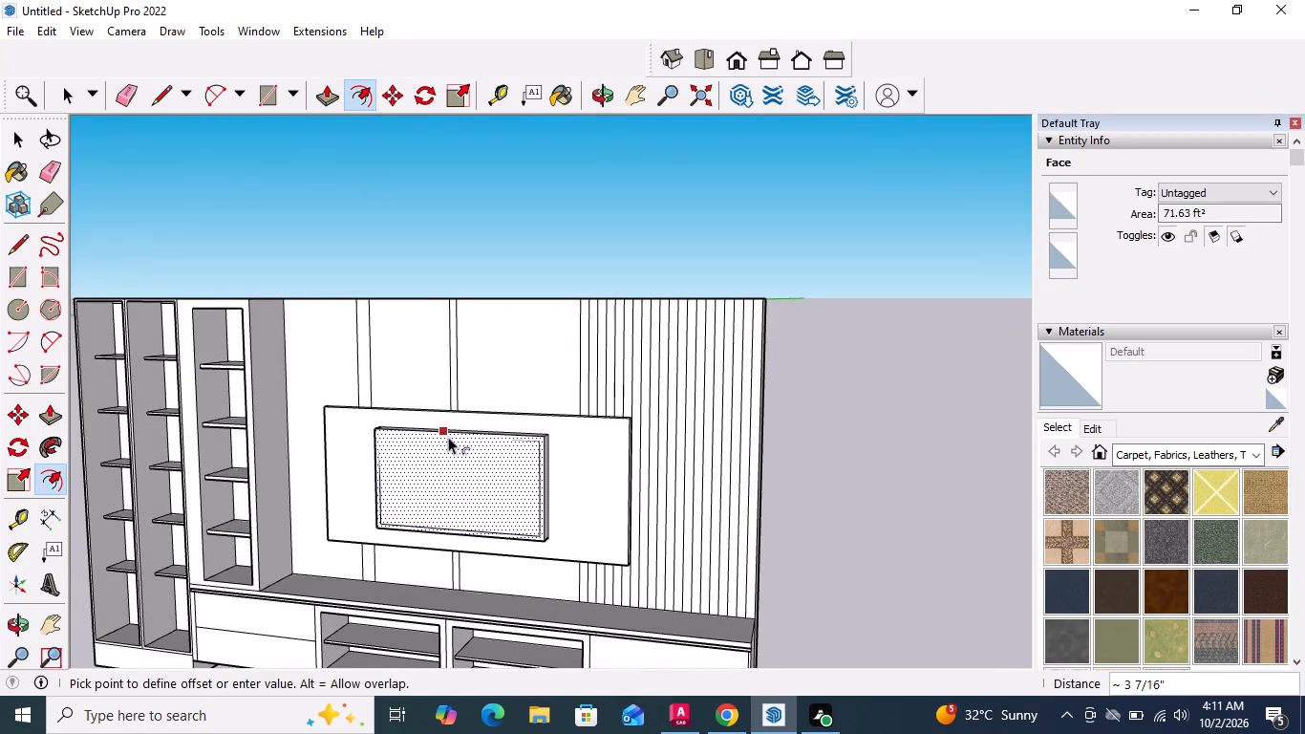
{"action": "left_click", "coordinate": [448, 437]}
{"action": "key", "text": "space"}
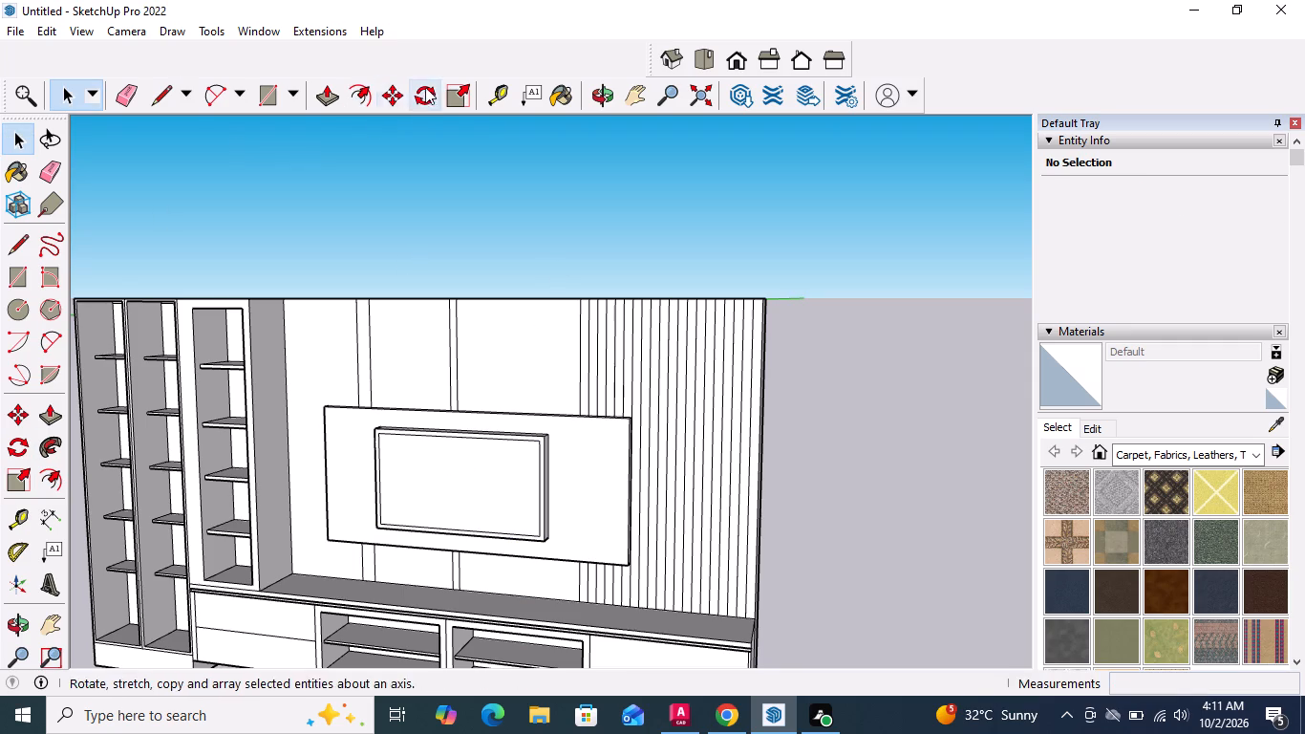
Push the inner screen face back about 2 7/16" so that it is recessed behind its border.
{"action": "left_click", "coordinate": [332, 96]}
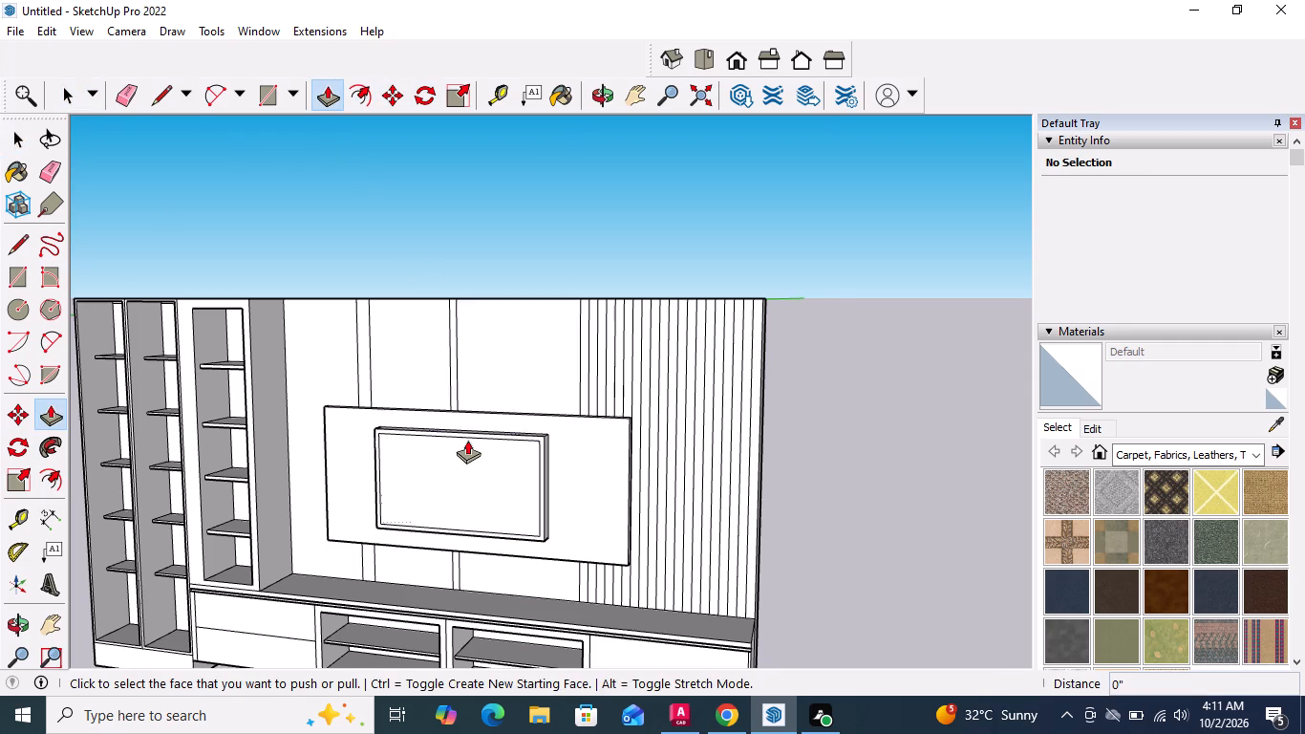
{"action": "scroll", "coordinate": [467, 443], "scroll_direction": "up", "scroll_amount": 7}
{"action": "left_click", "coordinate": [467, 454]}
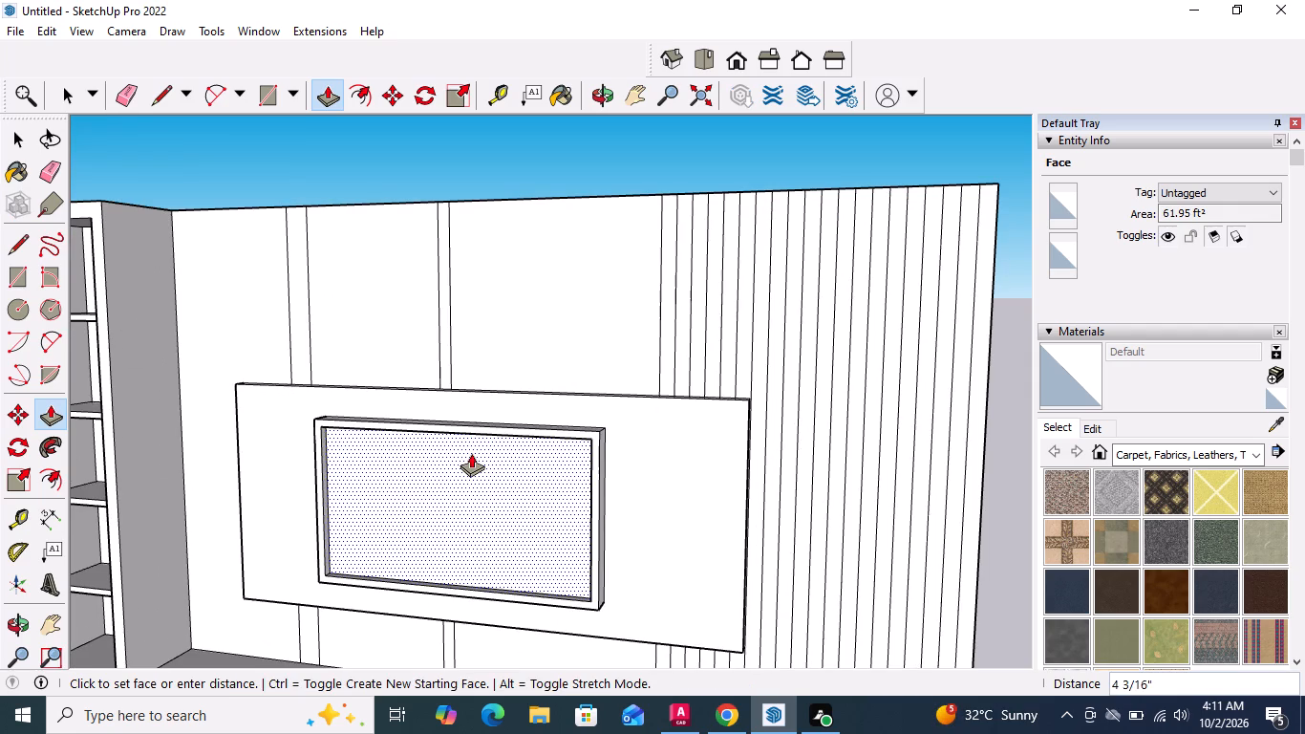
{"action": "scroll", "coordinate": [471, 452], "scroll_direction": "up", "scroll_amount": 6}
{"action": "left_click", "coordinate": [468, 455]}
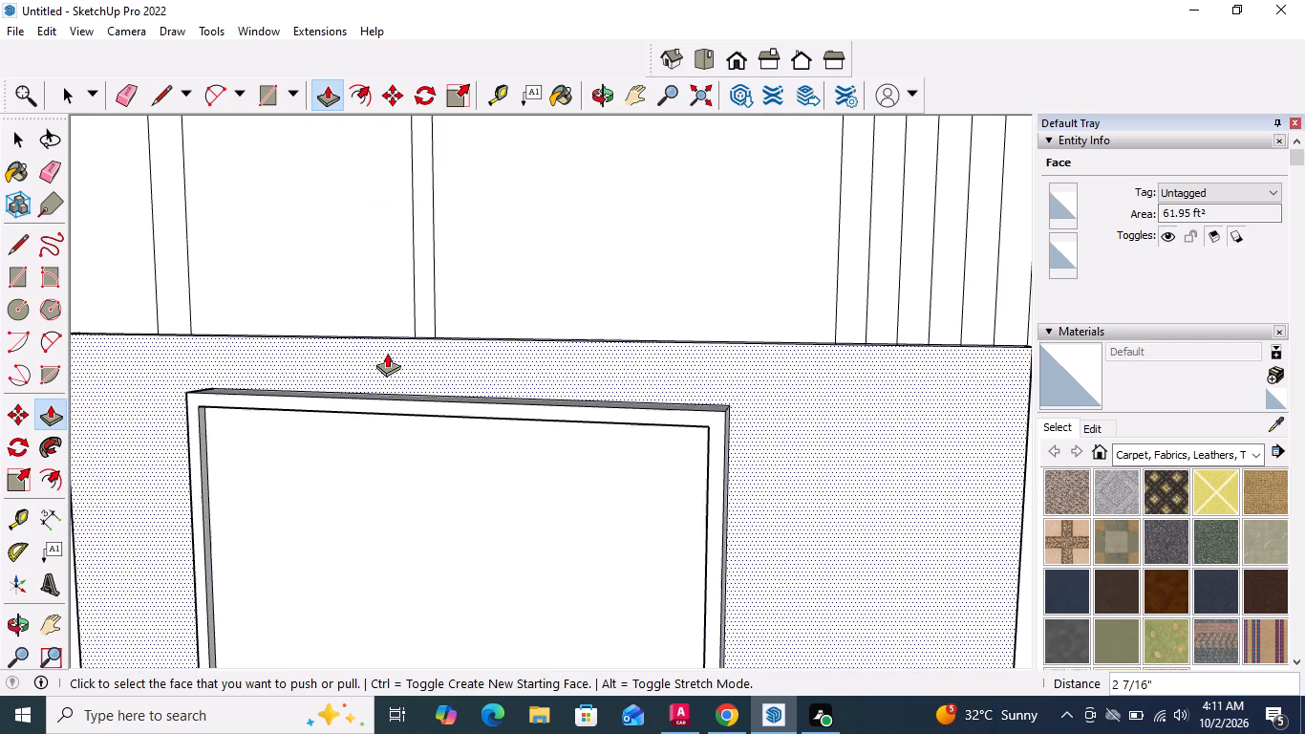
{"action": "scroll", "coordinate": [387, 346], "scroll_direction": "down", "scroll_amount": 12}
{"action": "key", "text": "space"}
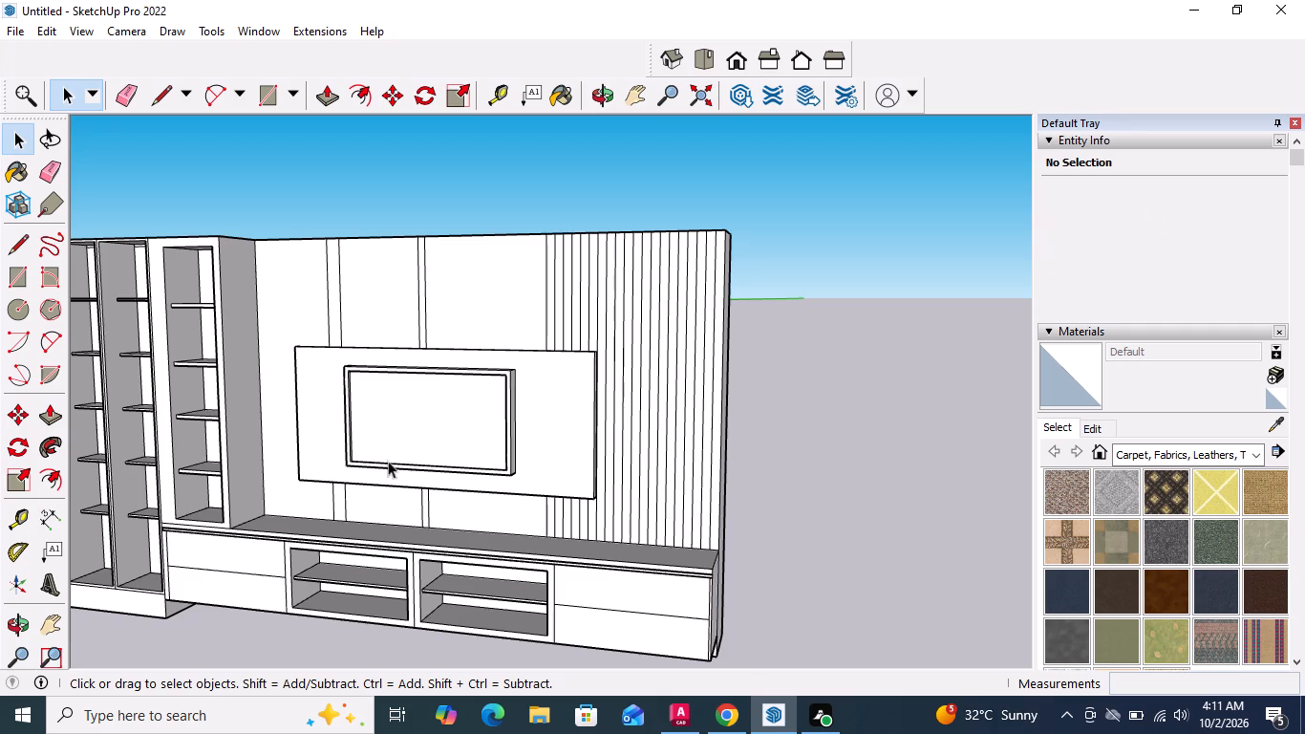
Paint the side face of the shelved column facing the TV panel with 0079_Teal from the Colors-Named collection.
{"action": "left_click", "coordinate": [1208, 456]}
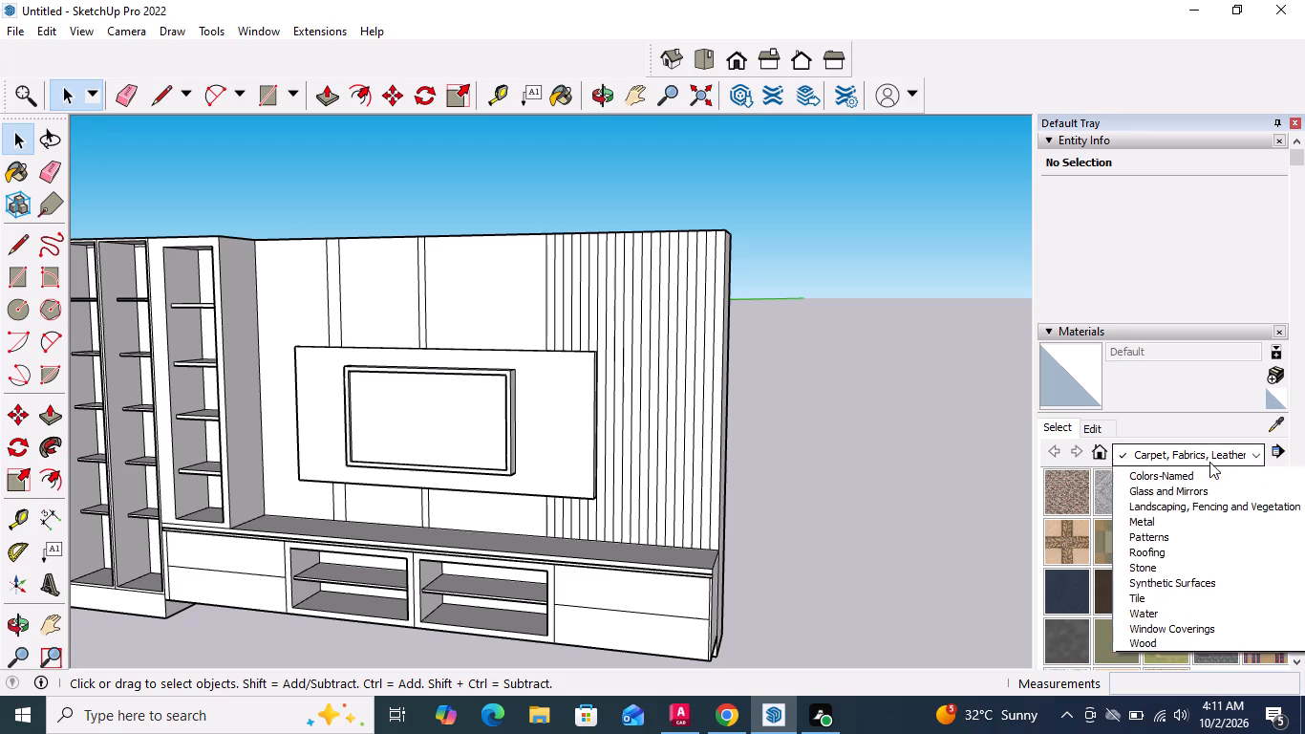
{"action": "left_click", "coordinate": [1218, 534]}
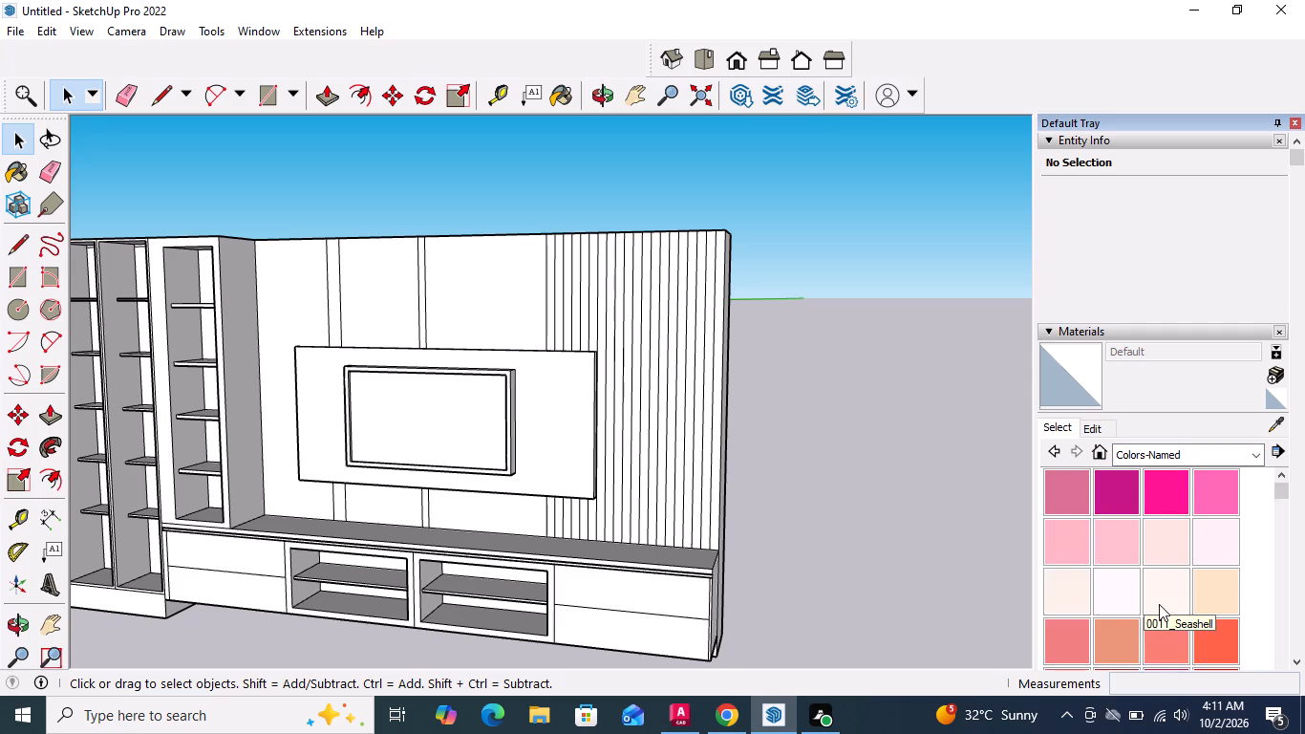
{"action": "scroll", "coordinate": [1159, 599], "scroll_direction": "down", "scroll_amount": 7}
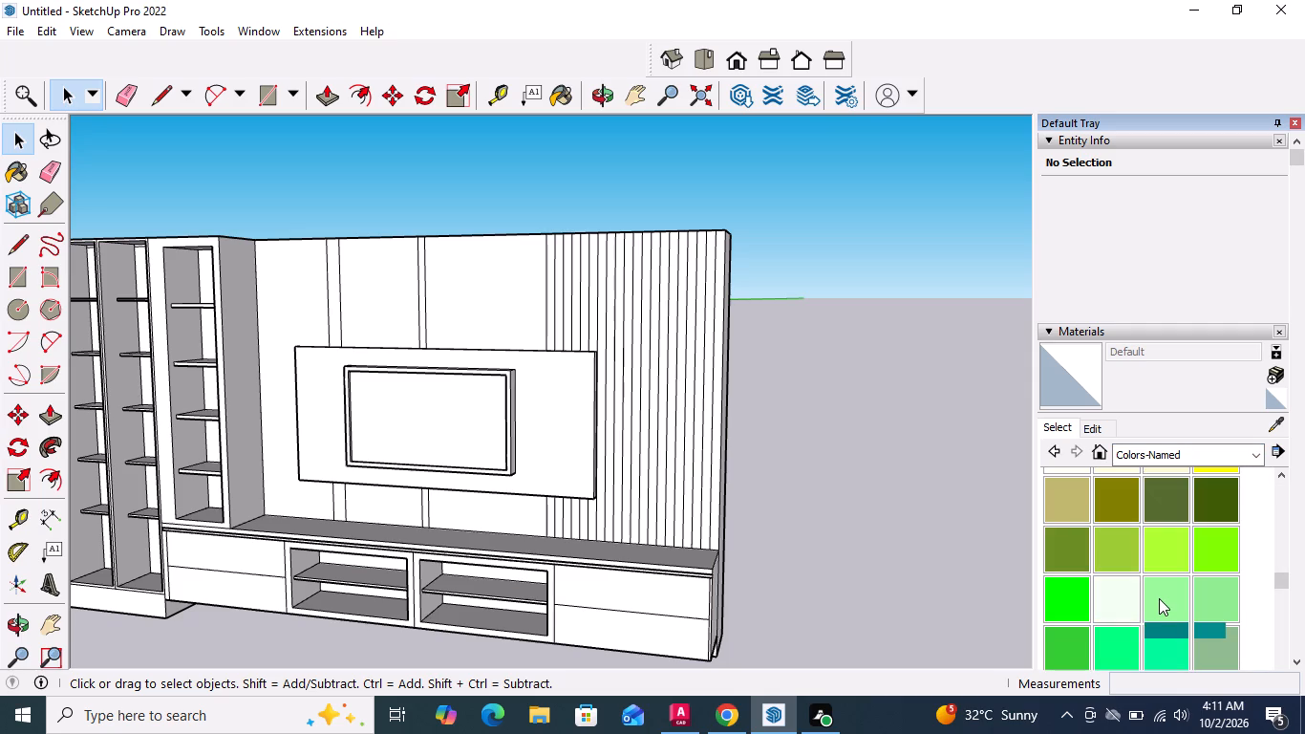
{"action": "scroll", "coordinate": [1159, 598], "scroll_direction": "down", "scroll_amount": 1}
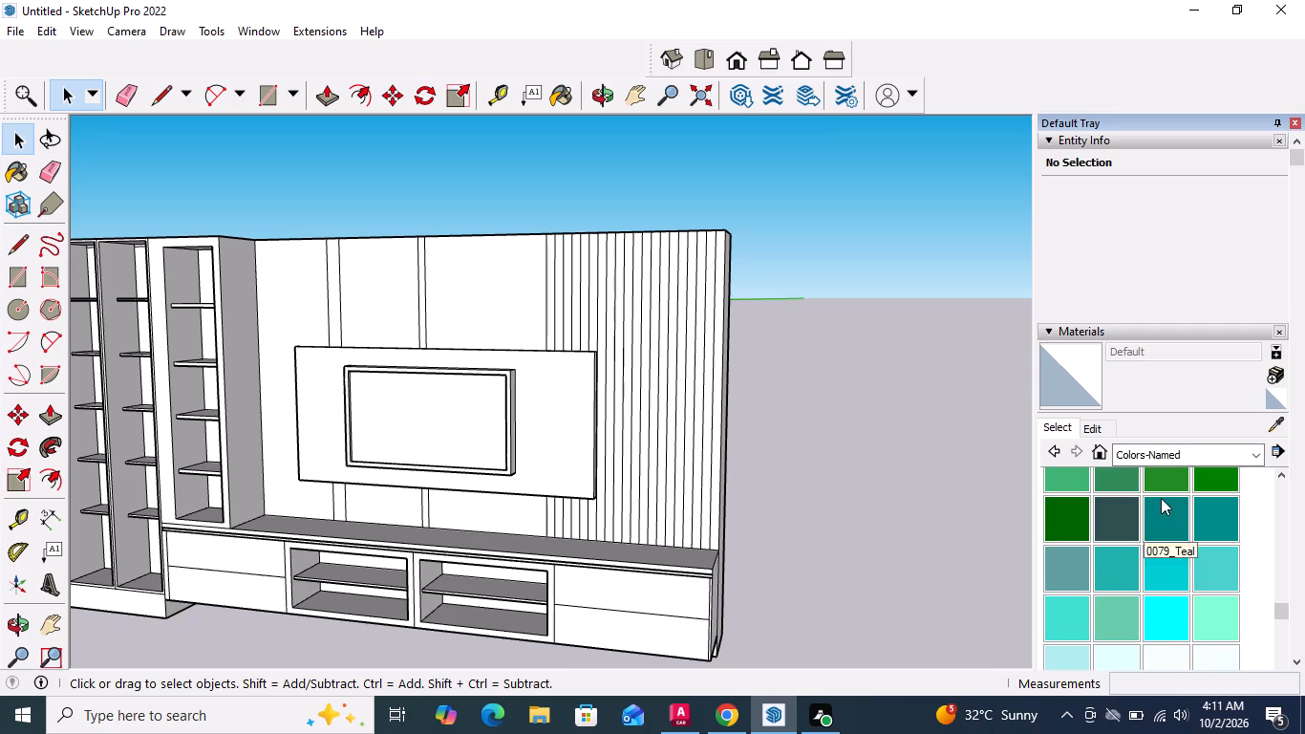
{"action": "left_click", "coordinate": [1166, 519]}
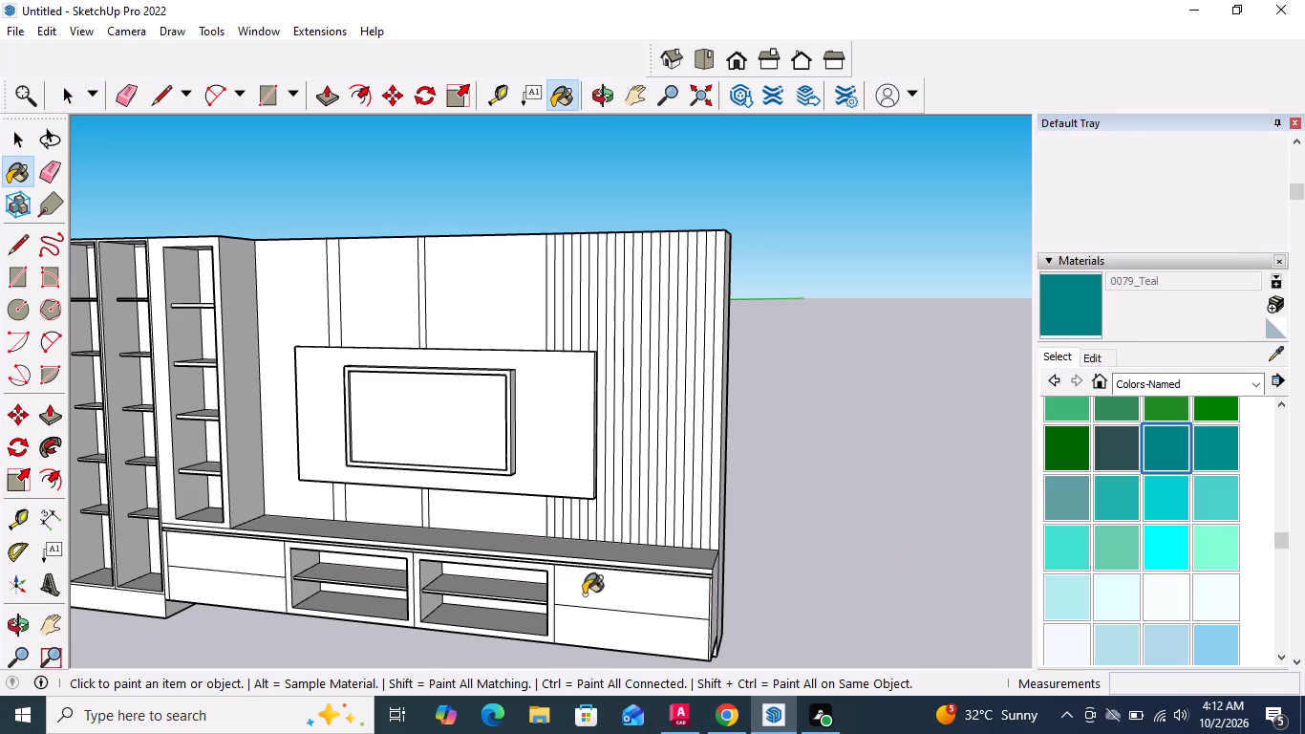
{"action": "left_click", "coordinate": [246, 460]}
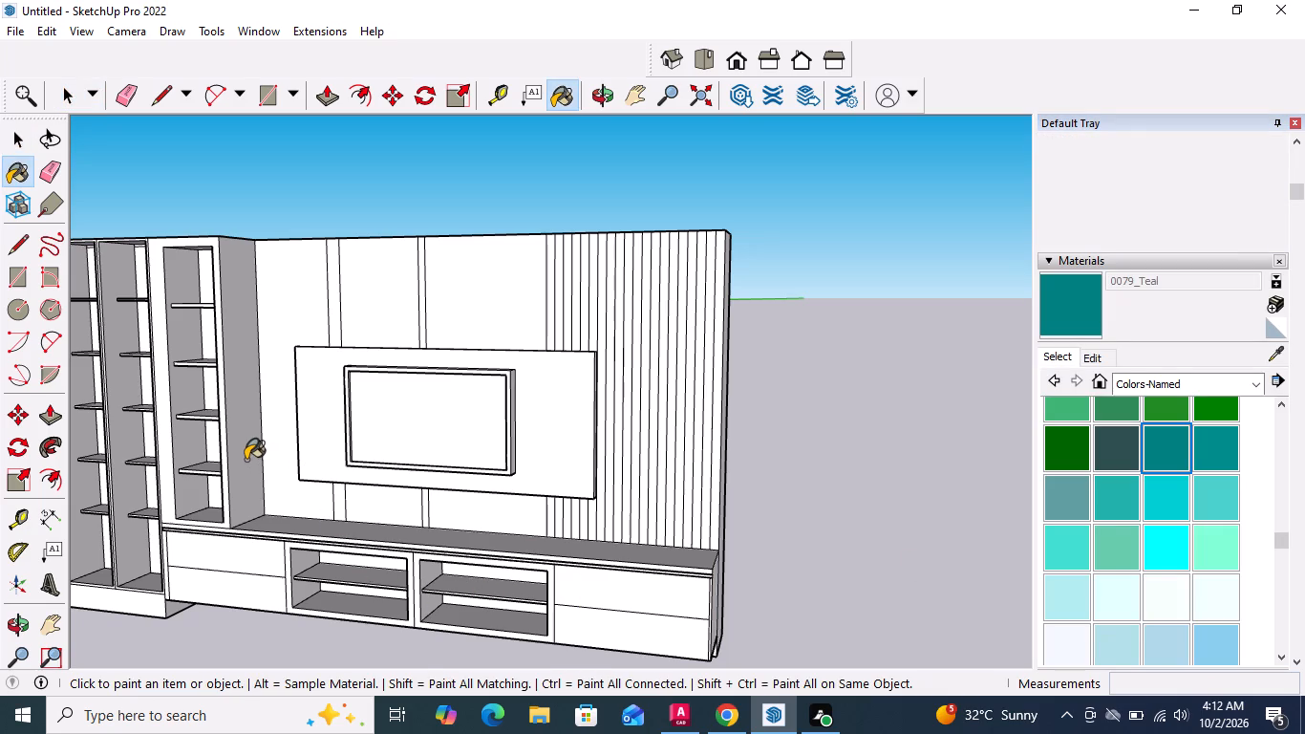
{"action": "middle_click_drag", "start_coordinate": [389, 510], "coordinate": [203, 510]}
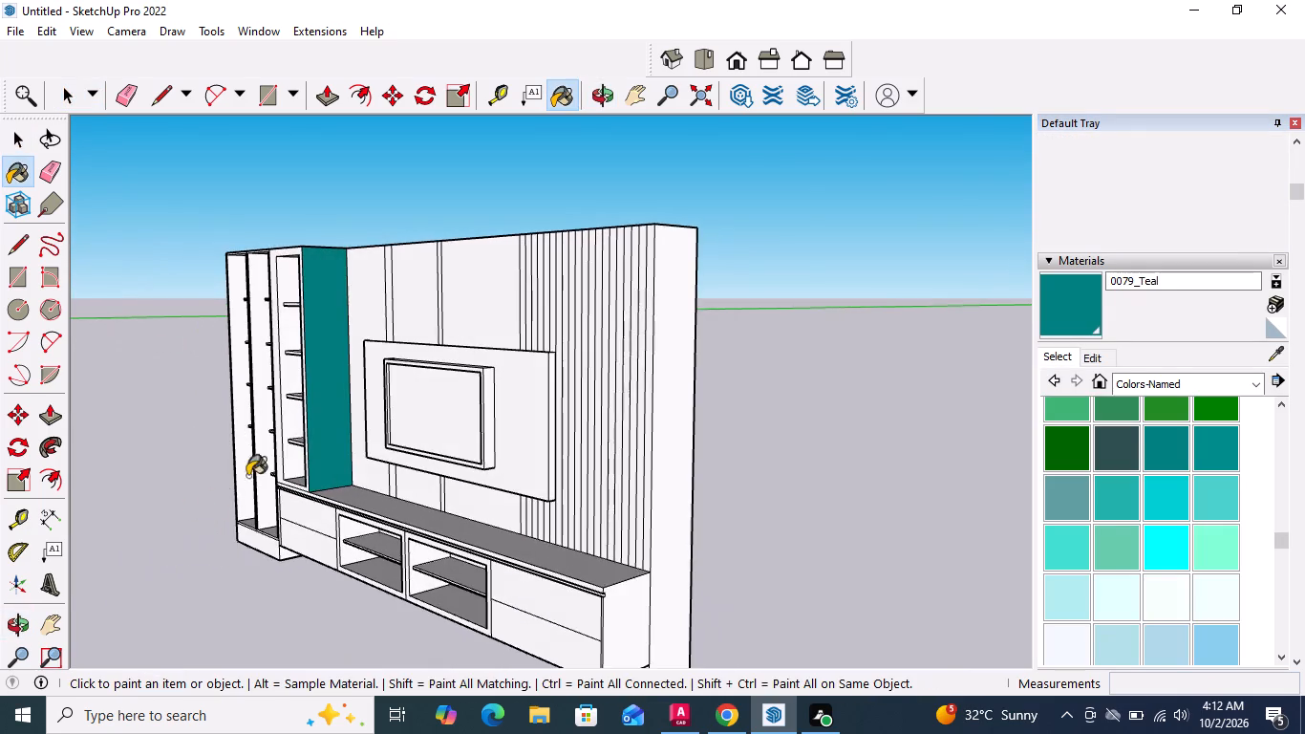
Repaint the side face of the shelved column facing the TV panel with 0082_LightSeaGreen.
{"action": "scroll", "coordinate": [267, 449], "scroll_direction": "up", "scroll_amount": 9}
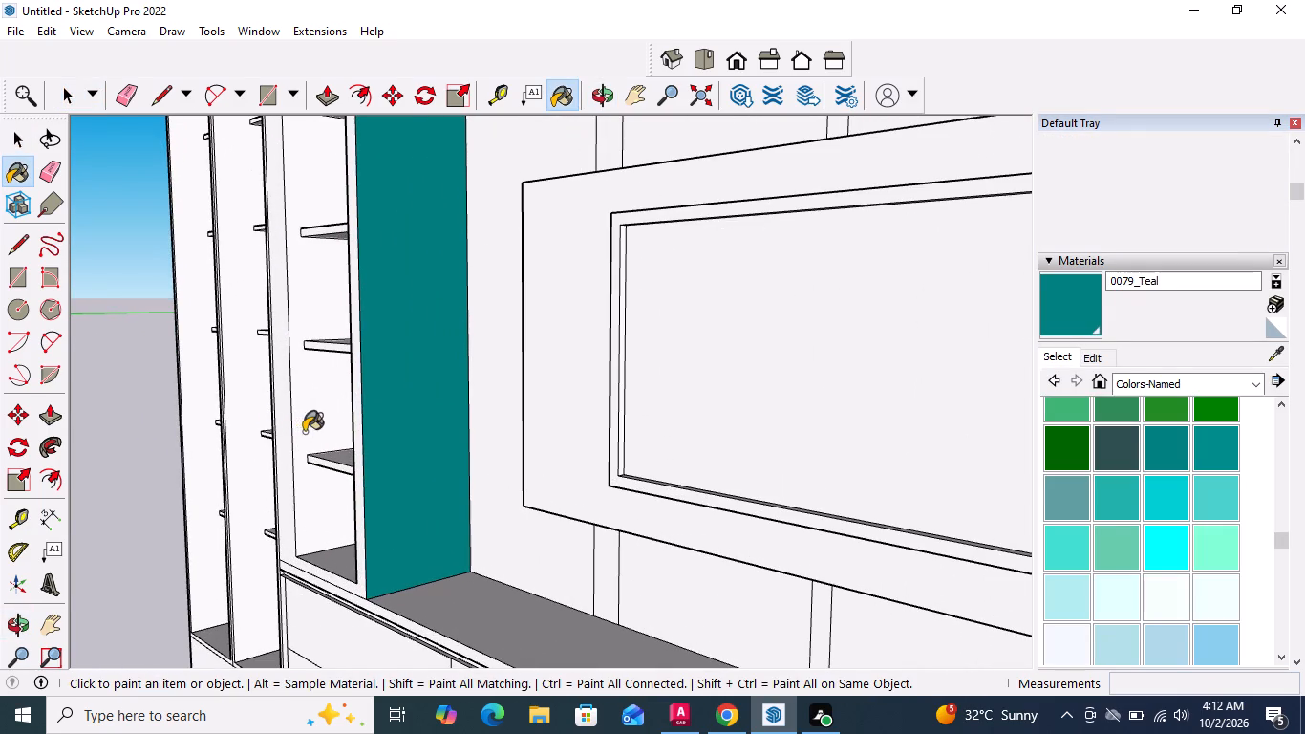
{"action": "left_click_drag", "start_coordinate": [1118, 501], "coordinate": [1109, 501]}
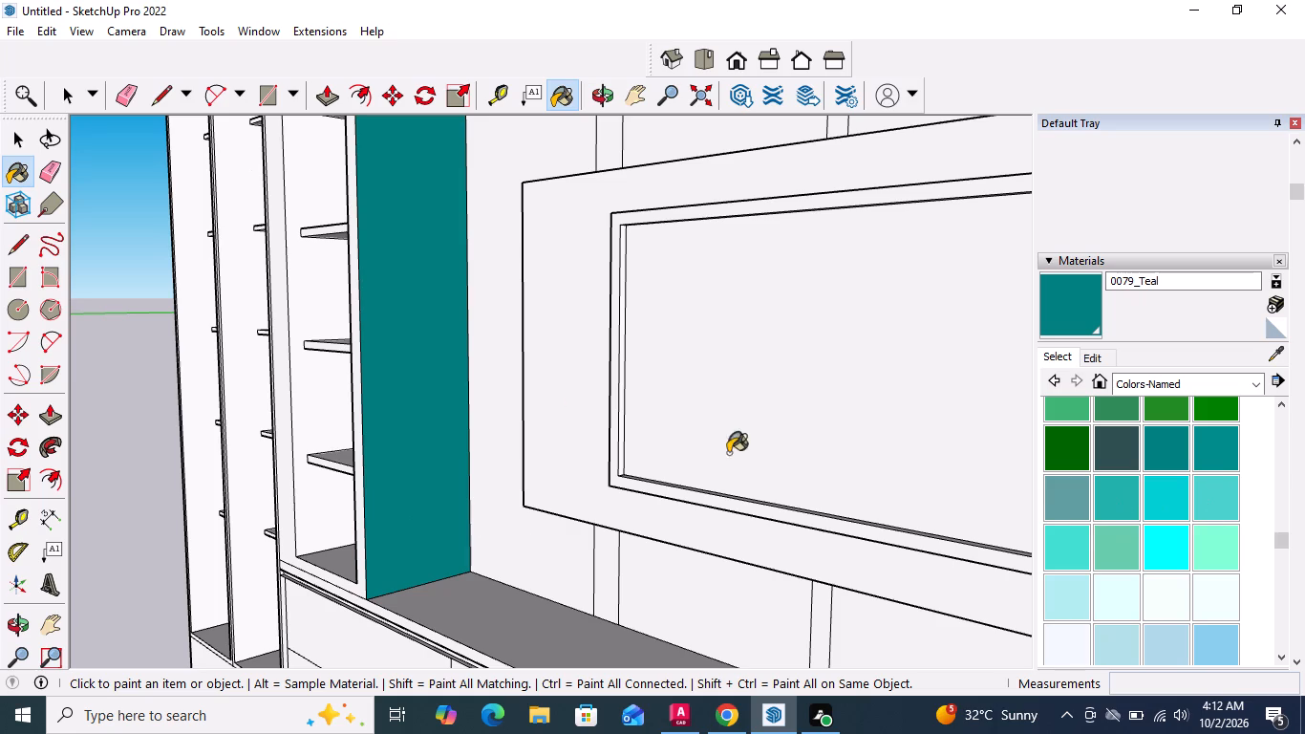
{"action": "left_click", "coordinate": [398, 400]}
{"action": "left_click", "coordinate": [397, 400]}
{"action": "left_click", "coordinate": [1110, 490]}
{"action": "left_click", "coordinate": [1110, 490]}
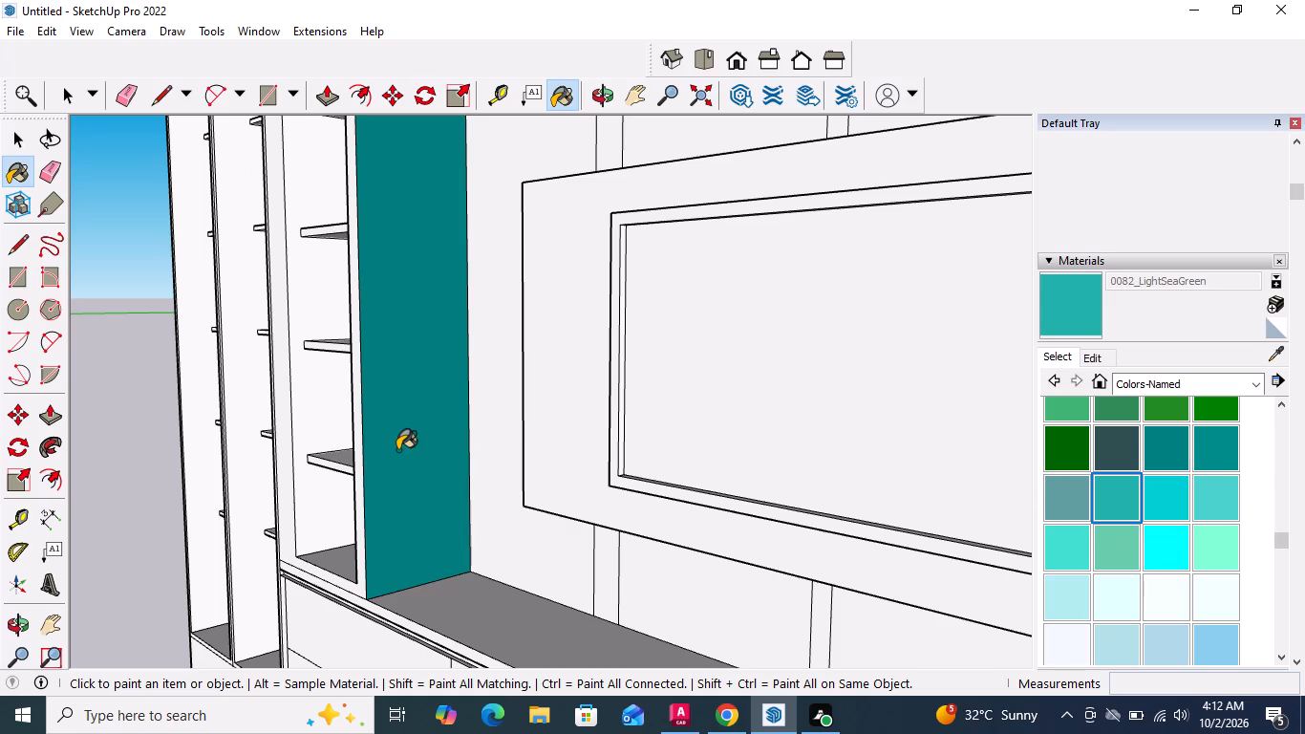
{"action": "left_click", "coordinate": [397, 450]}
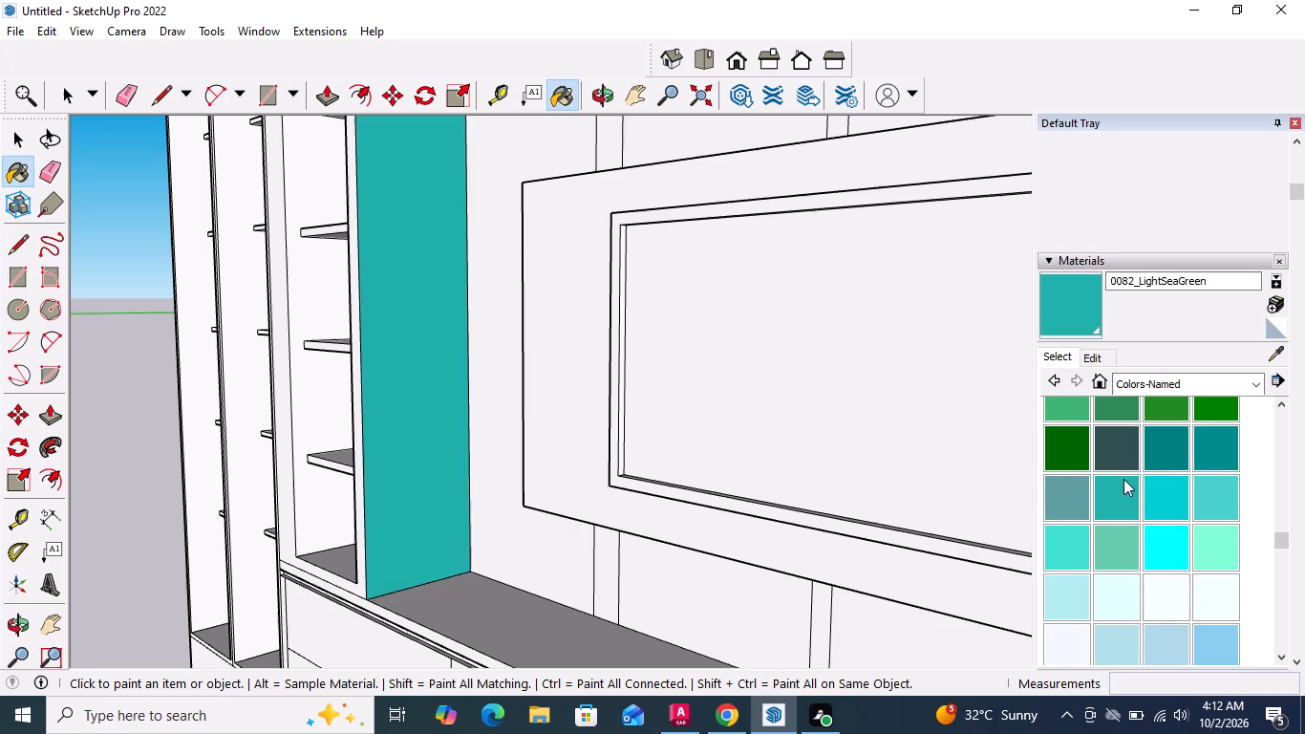
Paint the side face of the shelved column facing the TV panel with 0081_CadetBlue.
{"action": "left_click", "coordinate": [1066, 501]}
{"action": "left_click", "coordinate": [397, 425]}
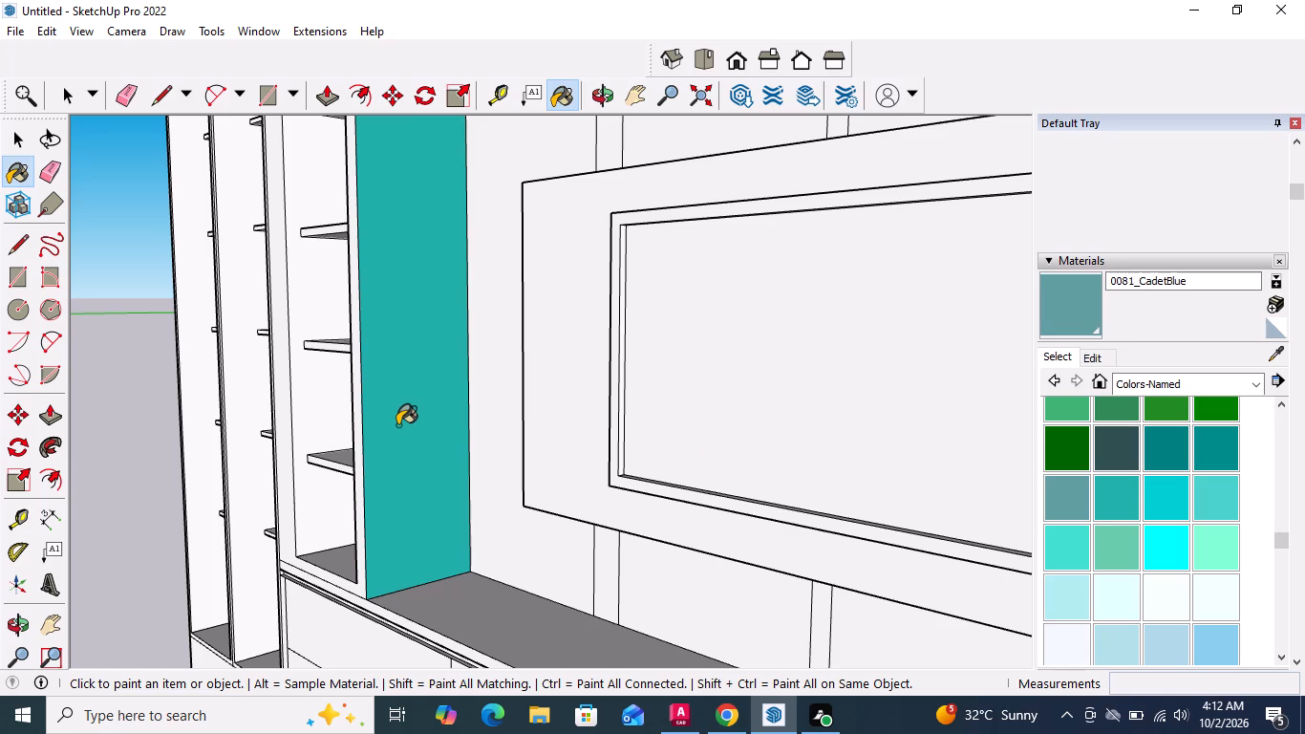
Paint the top faces of the shelved columns and the back panel with 0081_CadetBlue.
{"action": "scroll", "coordinate": [354, 477], "scroll_direction": "down", "scroll_amount": 7}
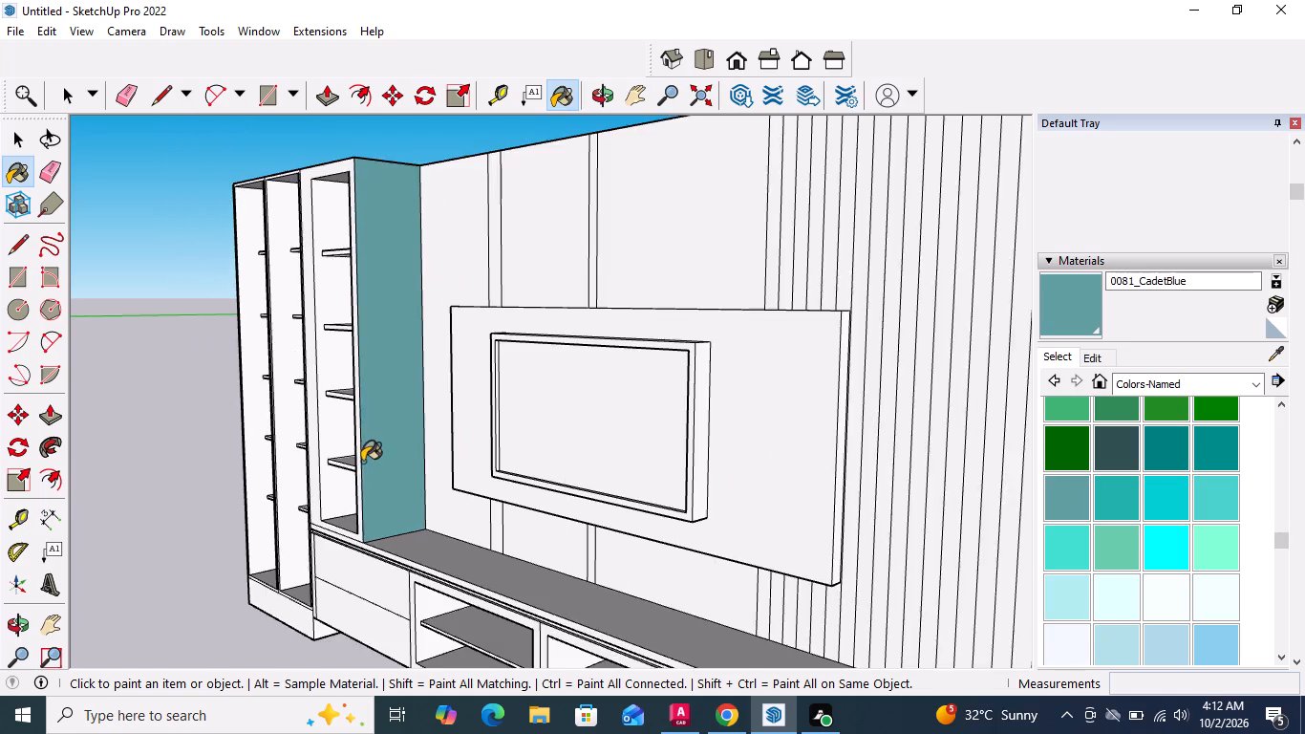
{"action": "scroll", "coordinate": [362, 462], "scroll_direction": "down", "scroll_amount": 3}
{"action": "middle_click_drag", "start_coordinate": [316, 478], "coordinate": [558, 534]}
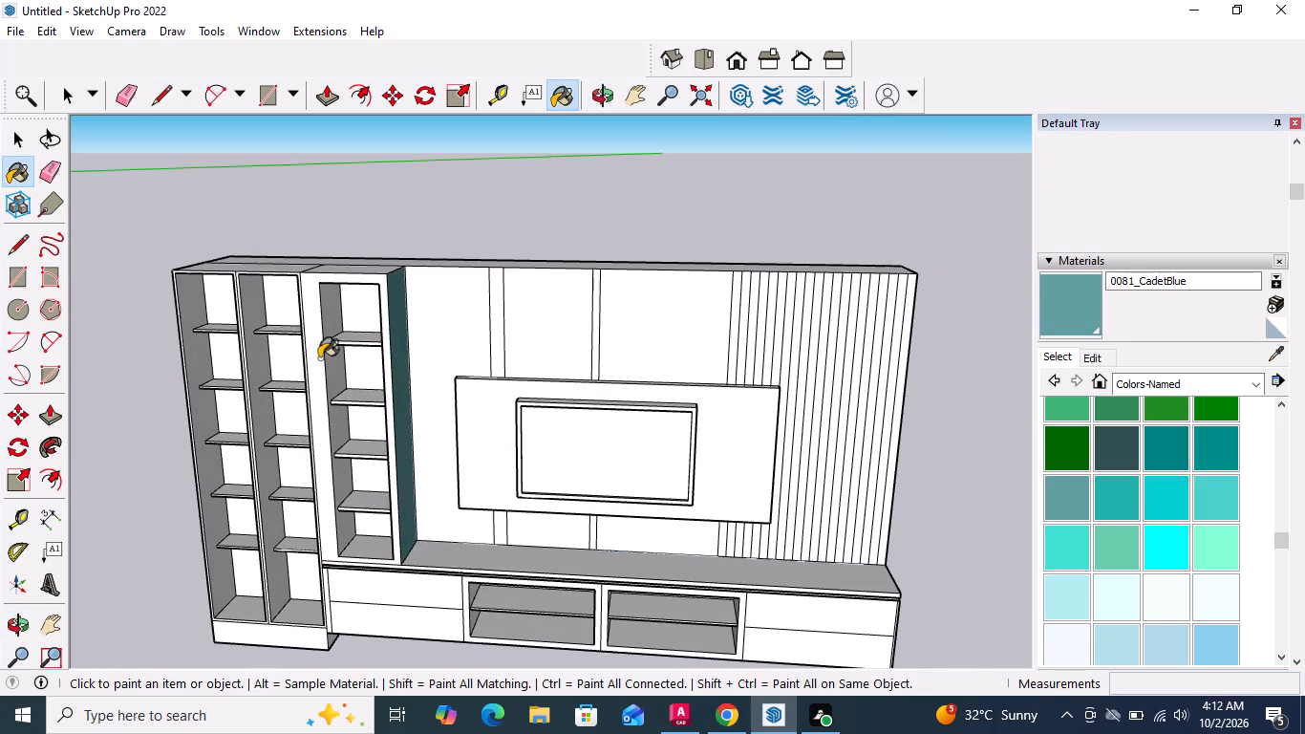
{"action": "middle_click_drag", "start_coordinate": [300, 308], "coordinate": [374, 460]}
{"action": "left_click", "coordinate": [339, 331]}
{"action": "left_click", "coordinate": [354, 291]}
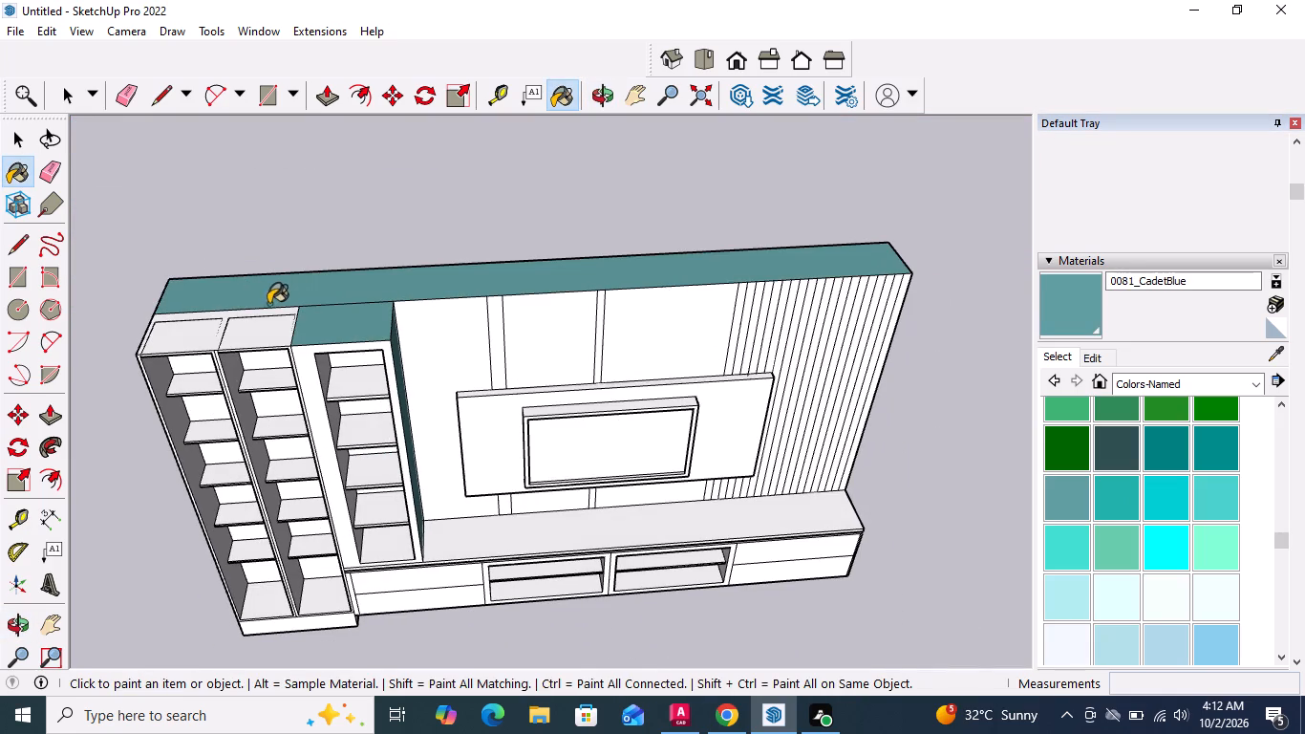
{"action": "scroll", "coordinate": [214, 314], "scroll_direction": "up", "scroll_amount": 6}
{"action": "left_click", "coordinate": [240, 320]}
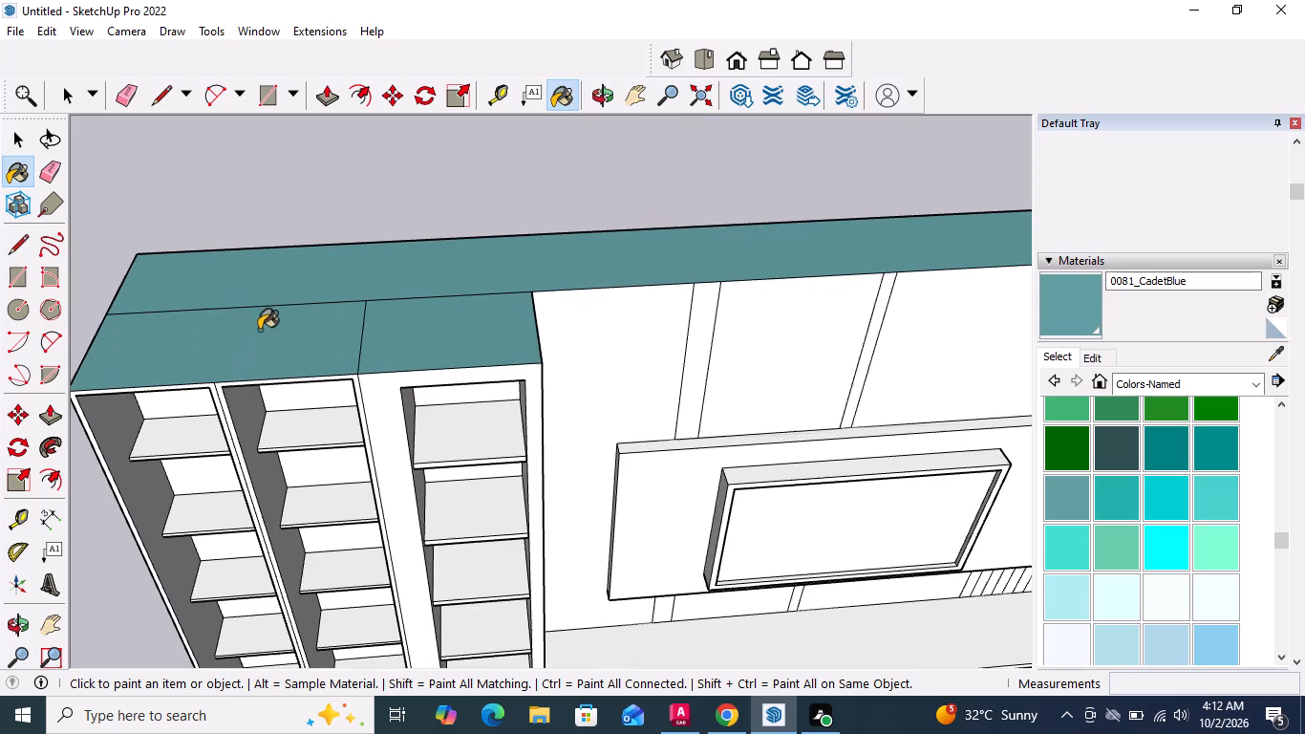
Paint the front frame of the shelved column nearest the TV panel with 0081_CadetBlue.
{"action": "scroll", "coordinate": [287, 314], "scroll_direction": "down", "scroll_amount": 5}
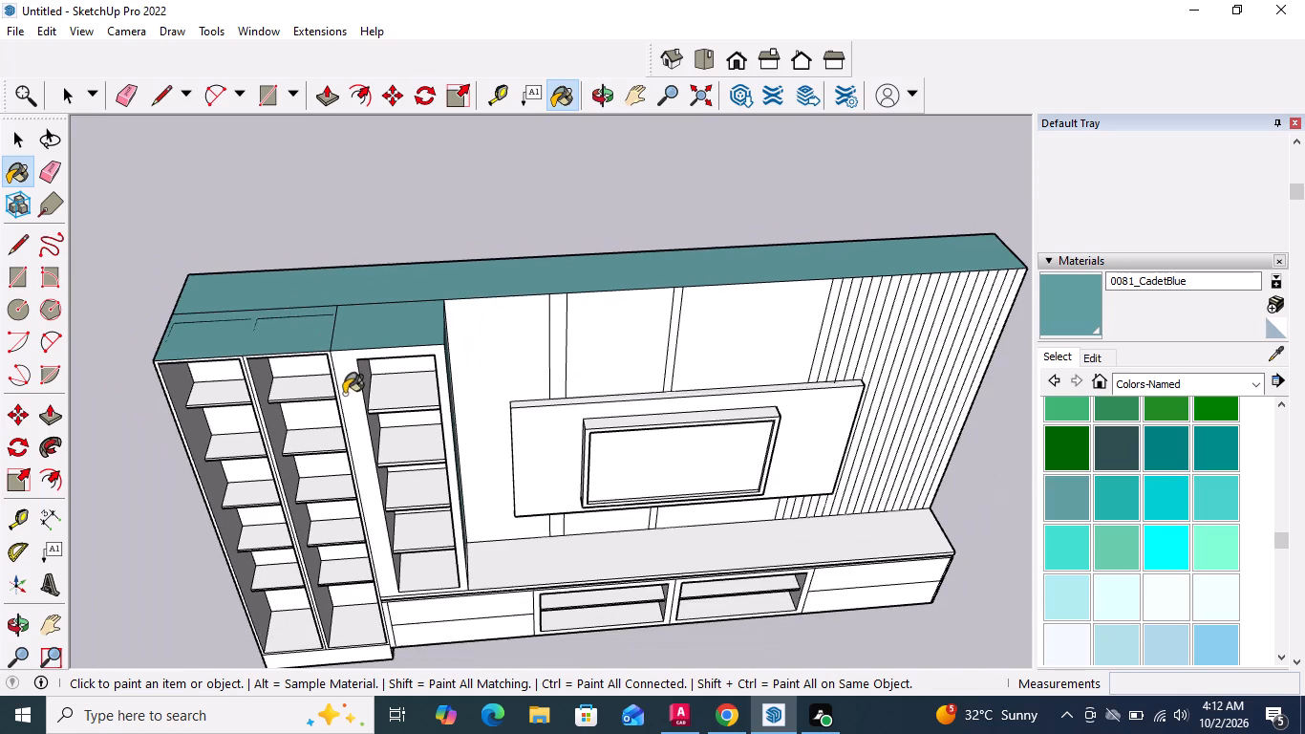
{"action": "middle_click_drag", "start_coordinate": [344, 394], "coordinate": [344, 259]}
{"action": "left_click", "coordinate": [349, 306]}
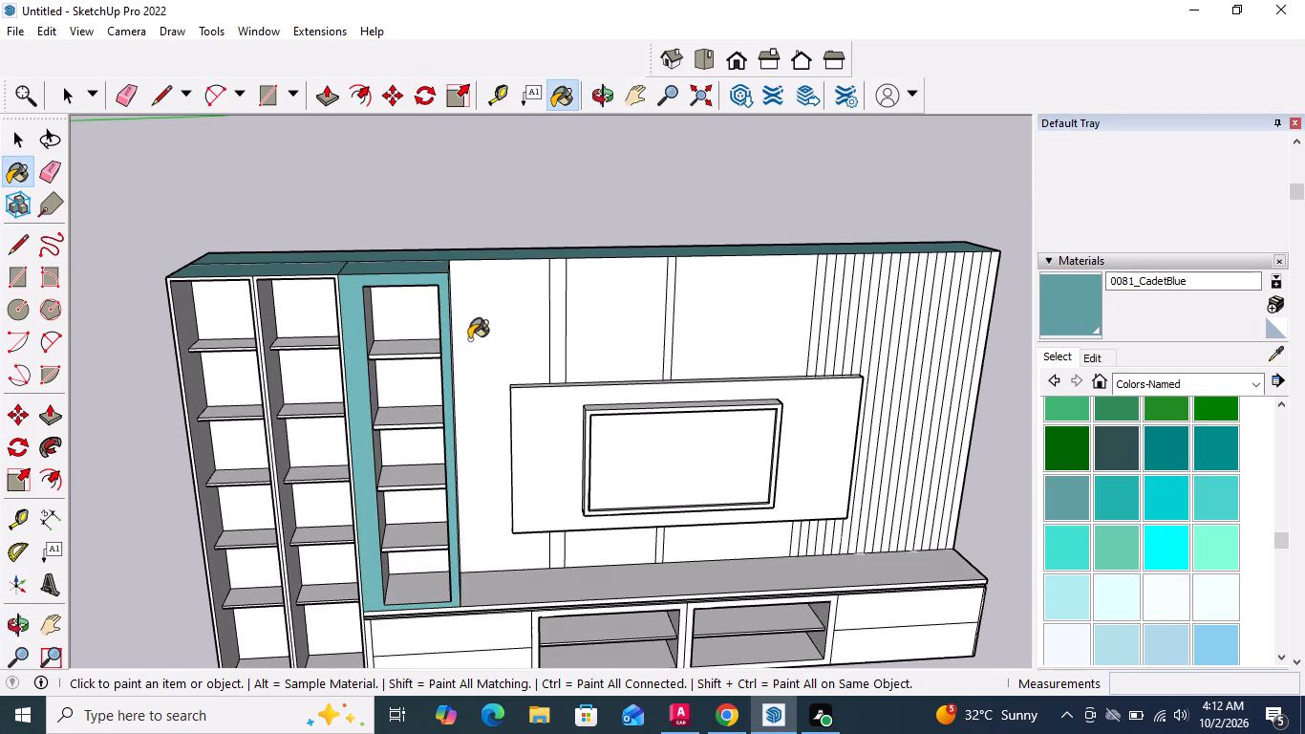
Paint the top face, underside and front edge of that column's uppermost shelf with 0081_CadetBlue.
{"action": "middle_click_drag", "start_coordinate": [452, 339], "coordinate": [412, 345]}
{"action": "scroll", "coordinate": [363, 308], "scroll_direction": "up", "scroll_amount": 4}
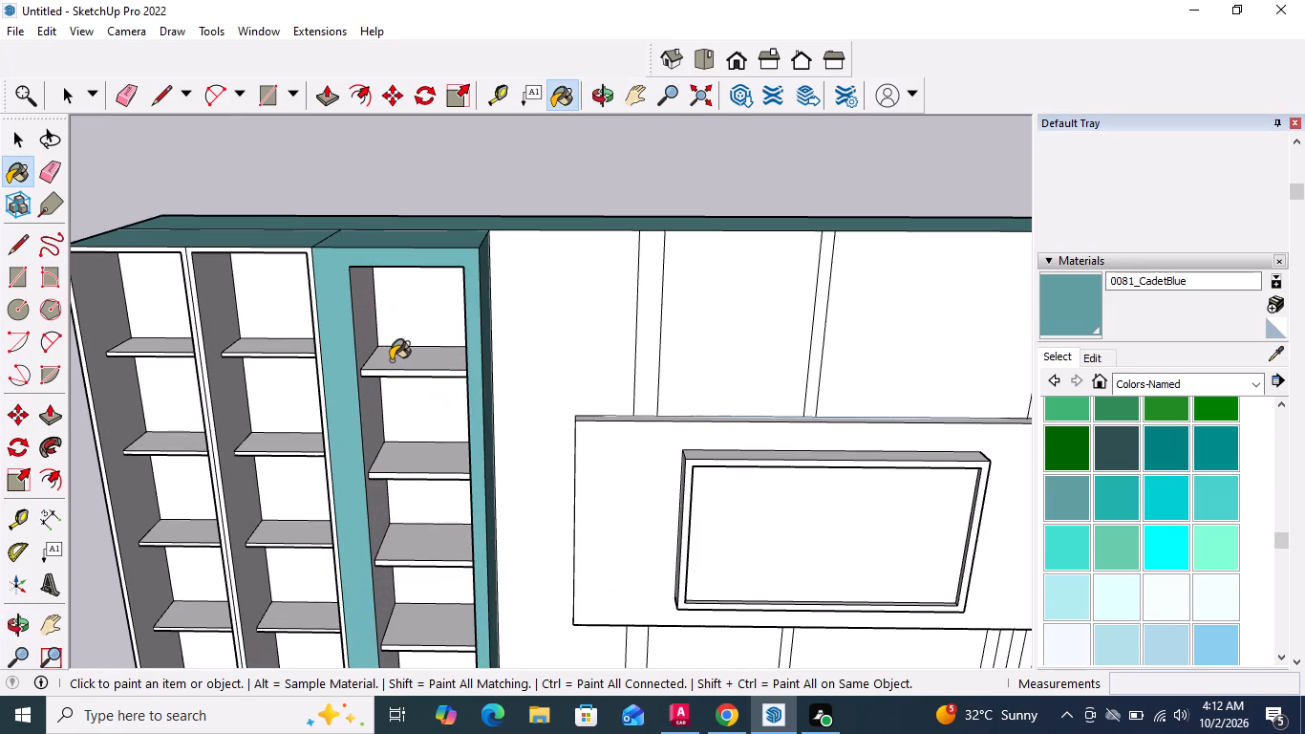
{"action": "left_click", "coordinate": [393, 360]}
{"action": "middle_click_drag", "start_coordinate": [403, 410], "coordinate": [438, 248]}
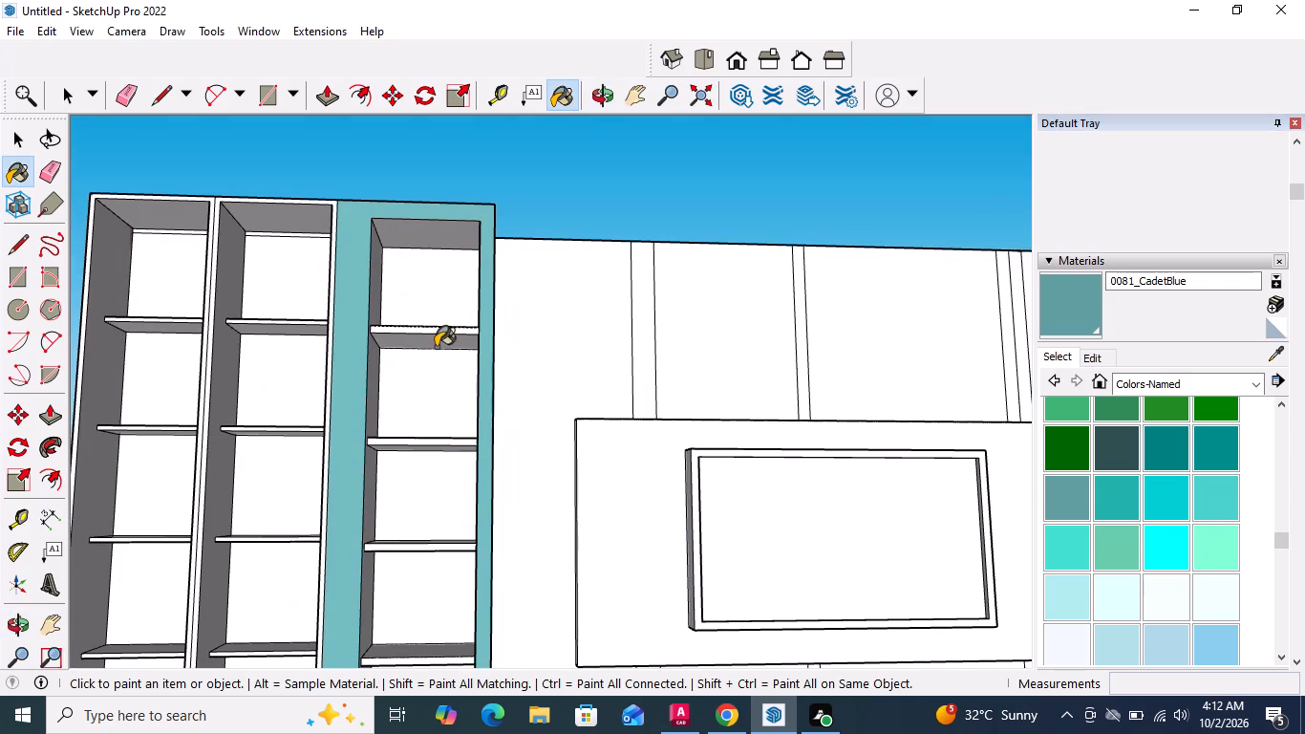
{"action": "left_click", "coordinate": [436, 341]}
{"action": "left_click", "coordinate": [437, 327]}
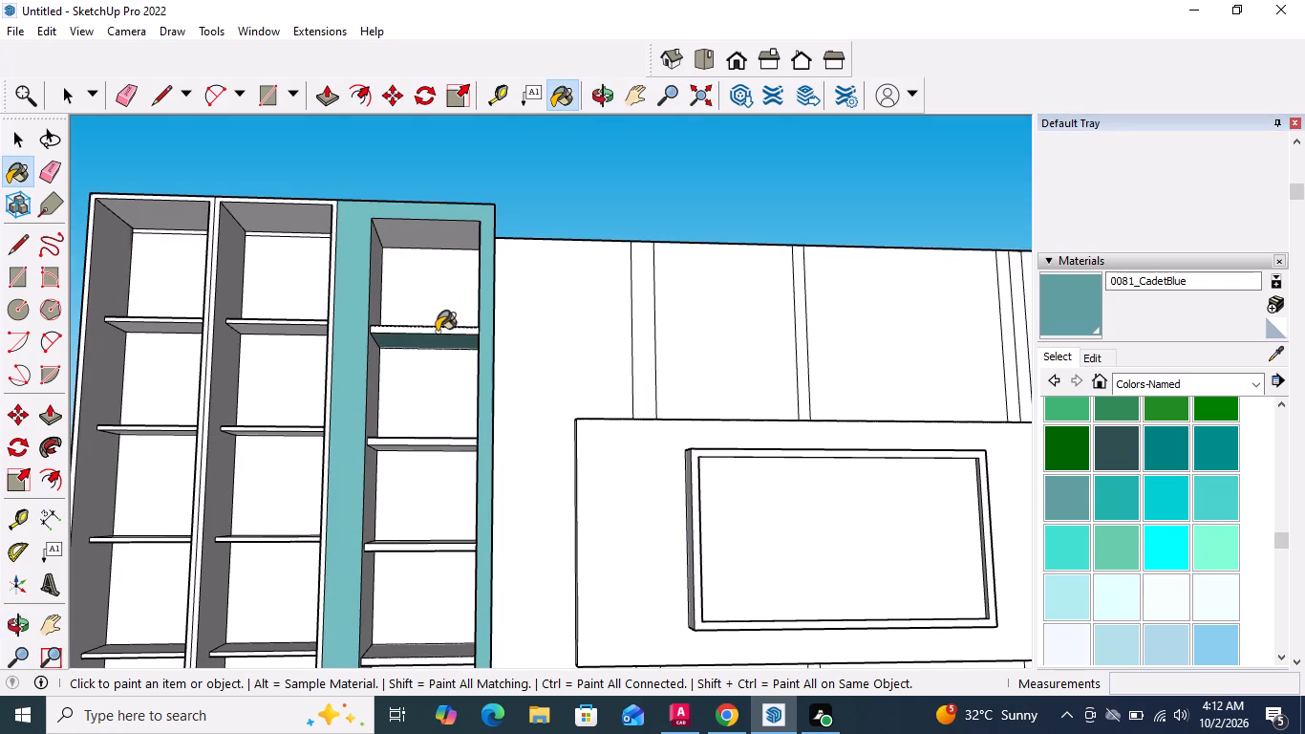
{"action": "left_click", "coordinate": [437, 328]}
{"action": "left_click", "coordinate": [437, 328]}
{"action": "middle_click_drag", "start_coordinate": [443, 325], "coordinate": [389, 414]}
{"action": "scroll", "coordinate": [396, 400], "scroll_direction": "down", "scroll_amount": 1}
{"action": "scroll", "coordinate": [417, 337], "scroll_direction": "up", "scroll_amount": 7}
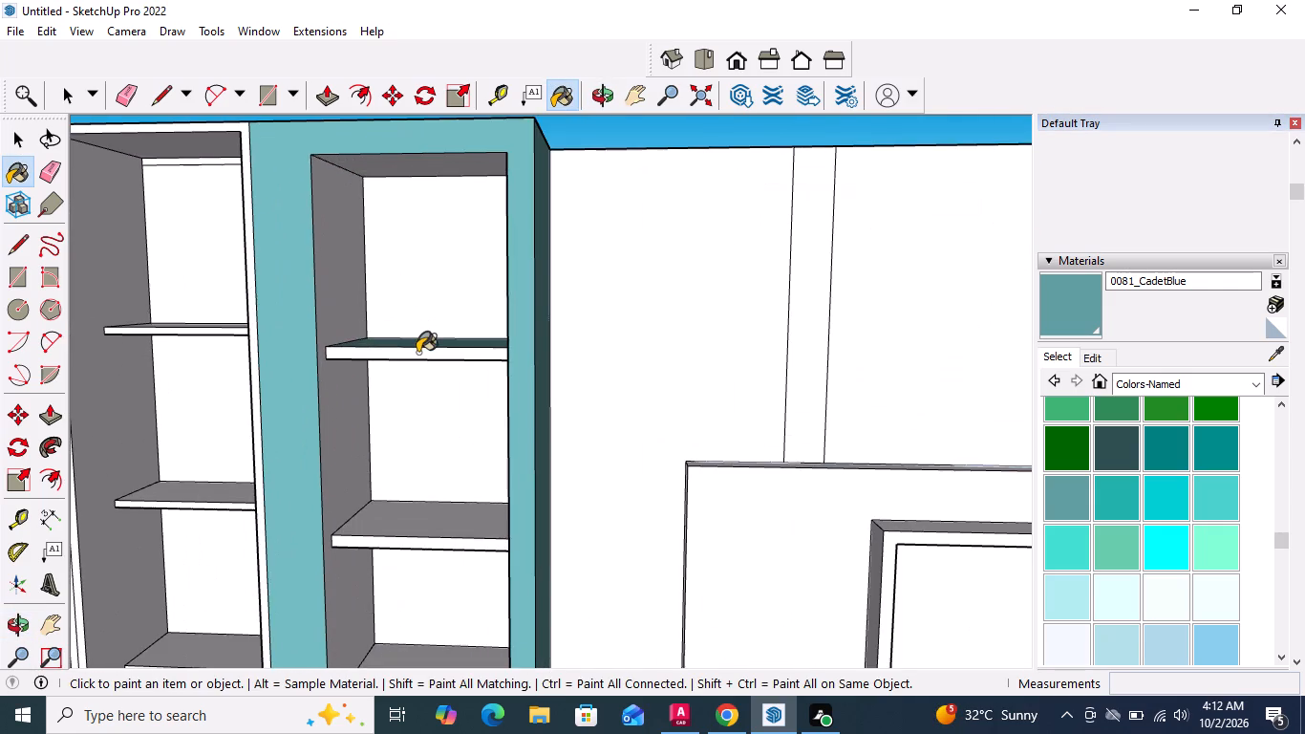
{"action": "left_click", "coordinate": [418, 354]}
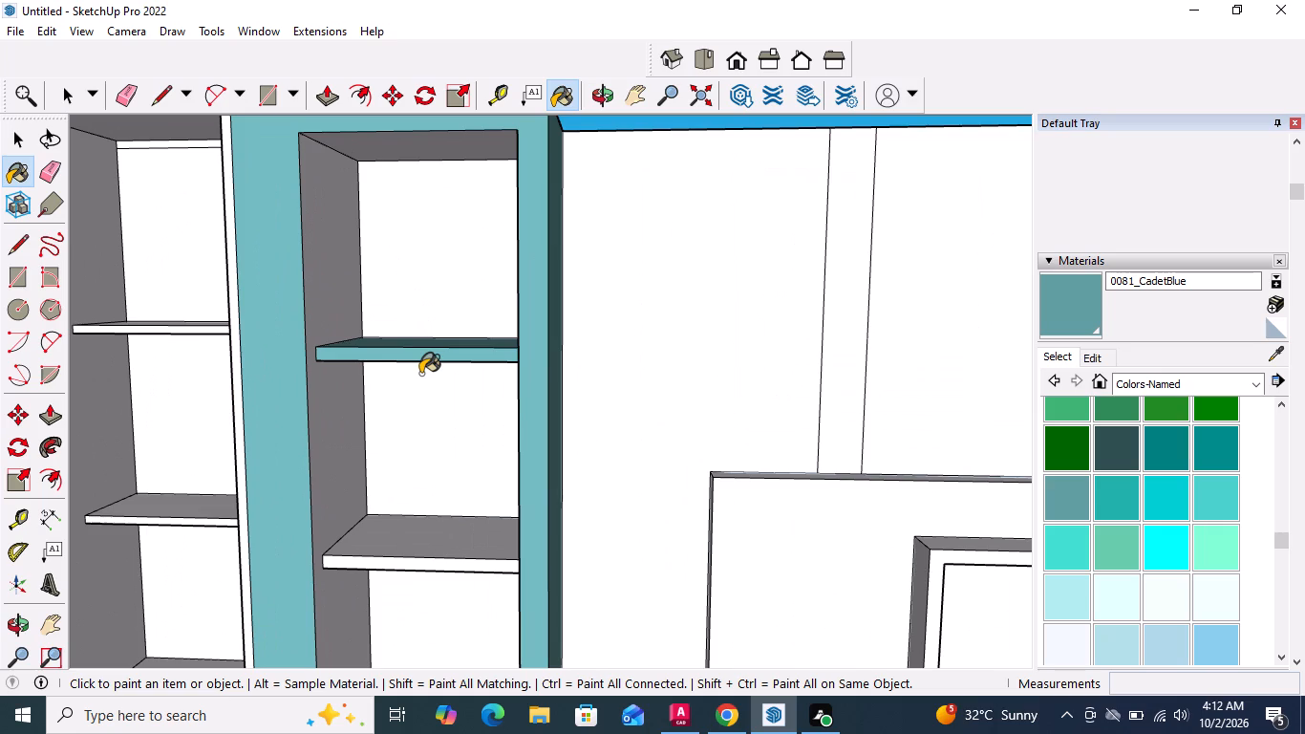
Paint the column's two inner side faces and its top compartment's back and ceiling with 0081_CadetBlue.
{"action": "scroll", "coordinate": [388, 419], "scroll_direction": "up", "scroll_amount": 1}
{"action": "middle_click_drag", "start_coordinate": [376, 414], "coordinate": [321, 402]}
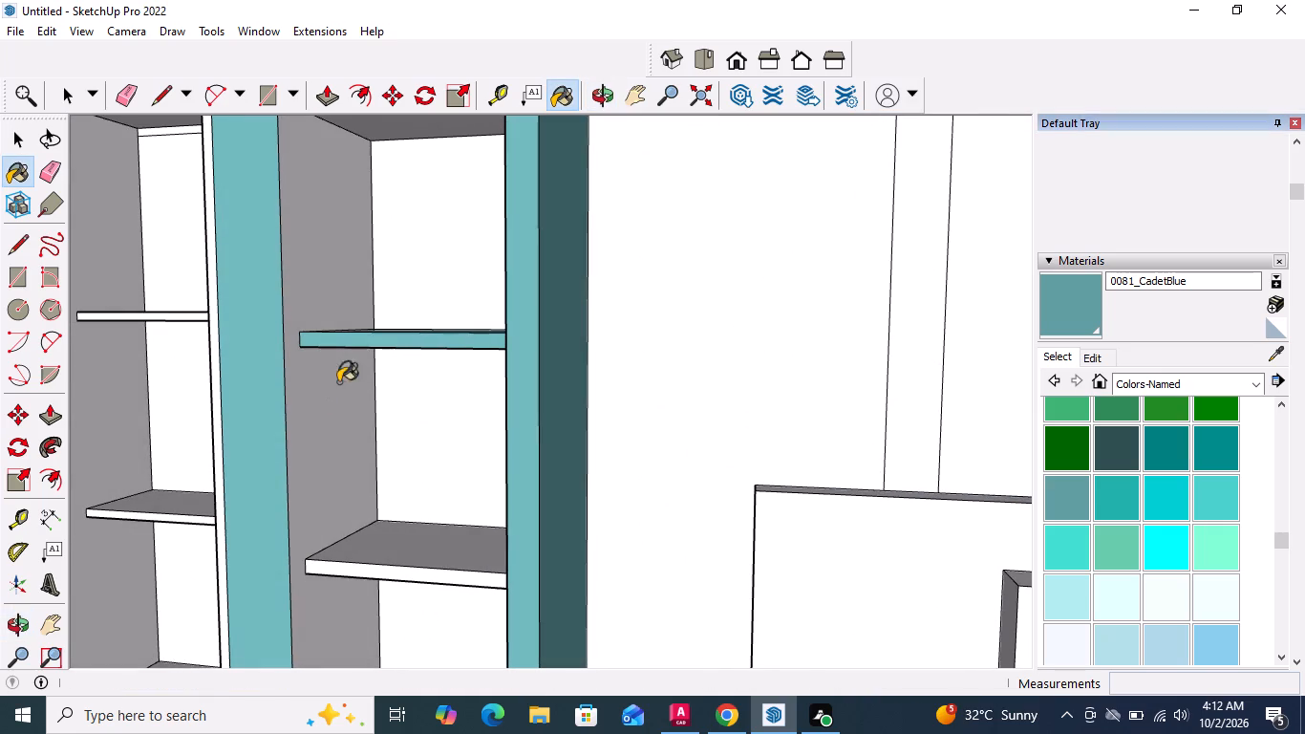
{"action": "left_click", "coordinate": [328, 268]}
{"action": "middle_click_drag", "start_coordinate": [398, 409], "coordinate": [563, 378]}
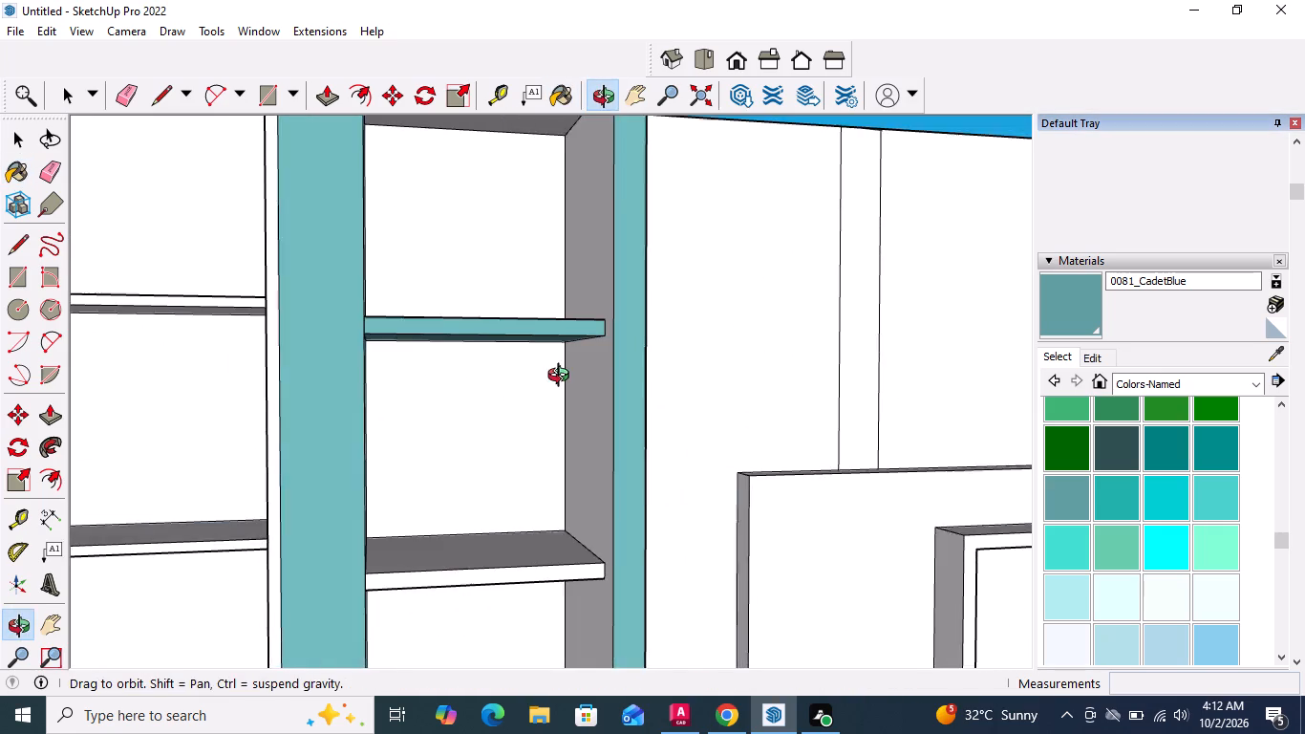
{"action": "middle_click_drag", "start_coordinate": [563, 378], "coordinate": [588, 353]}
{"action": "left_click", "coordinate": [591, 261]}
{"action": "left_click", "coordinate": [518, 251]}
{"action": "middle_click_drag", "start_coordinate": [528, 456], "coordinate": [538, 424]}
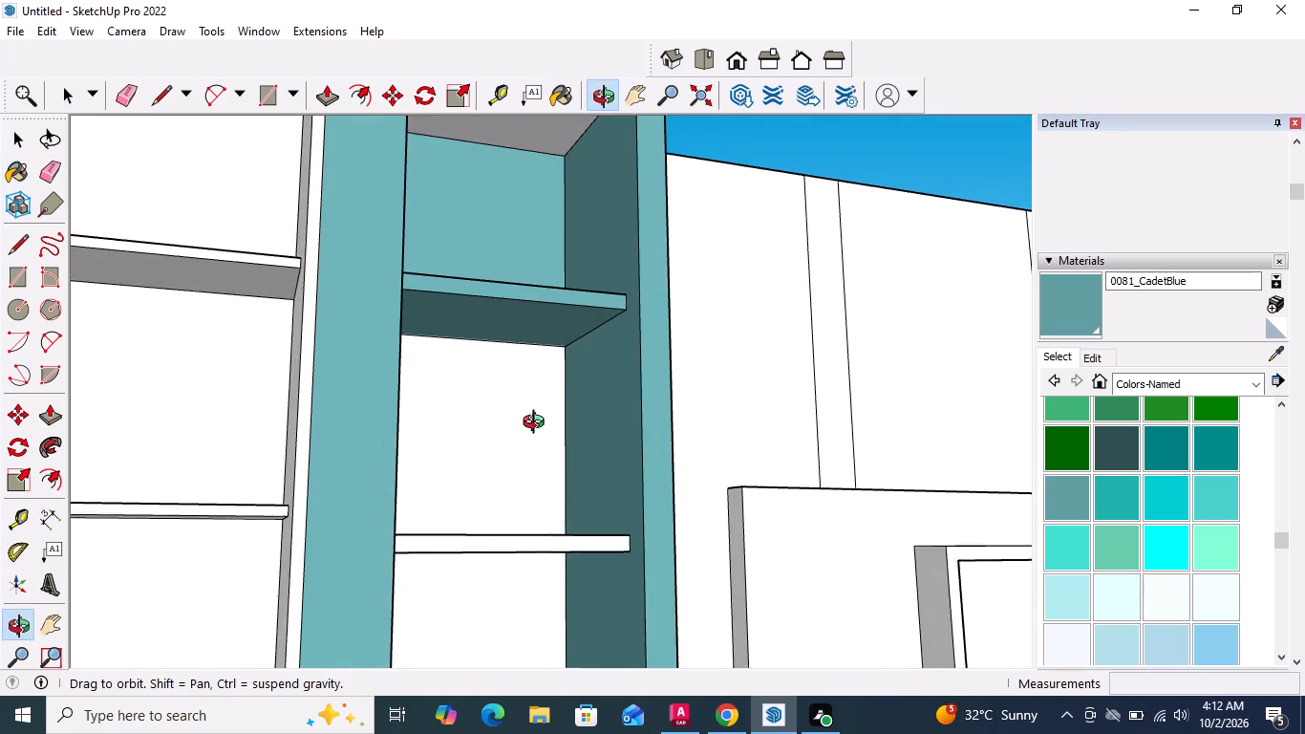
{"action": "middle_click_drag", "start_coordinate": [538, 424], "coordinate": [556, 318]}
{"action": "left_click", "coordinate": [548, 179]}
Paint the back faces of the column's second, third and fourth compartments from the top with 0081_CadetBlue.
{"action": "scroll", "coordinate": [537, 263], "scroll_direction": "down", "scroll_amount": 9}
{"action": "middle_click_drag", "start_coordinate": [535, 325], "coordinate": [257, 515]}
{"action": "scroll", "coordinate": [408, 410], "scroll_direction": "up", "scroll_amount": 4}
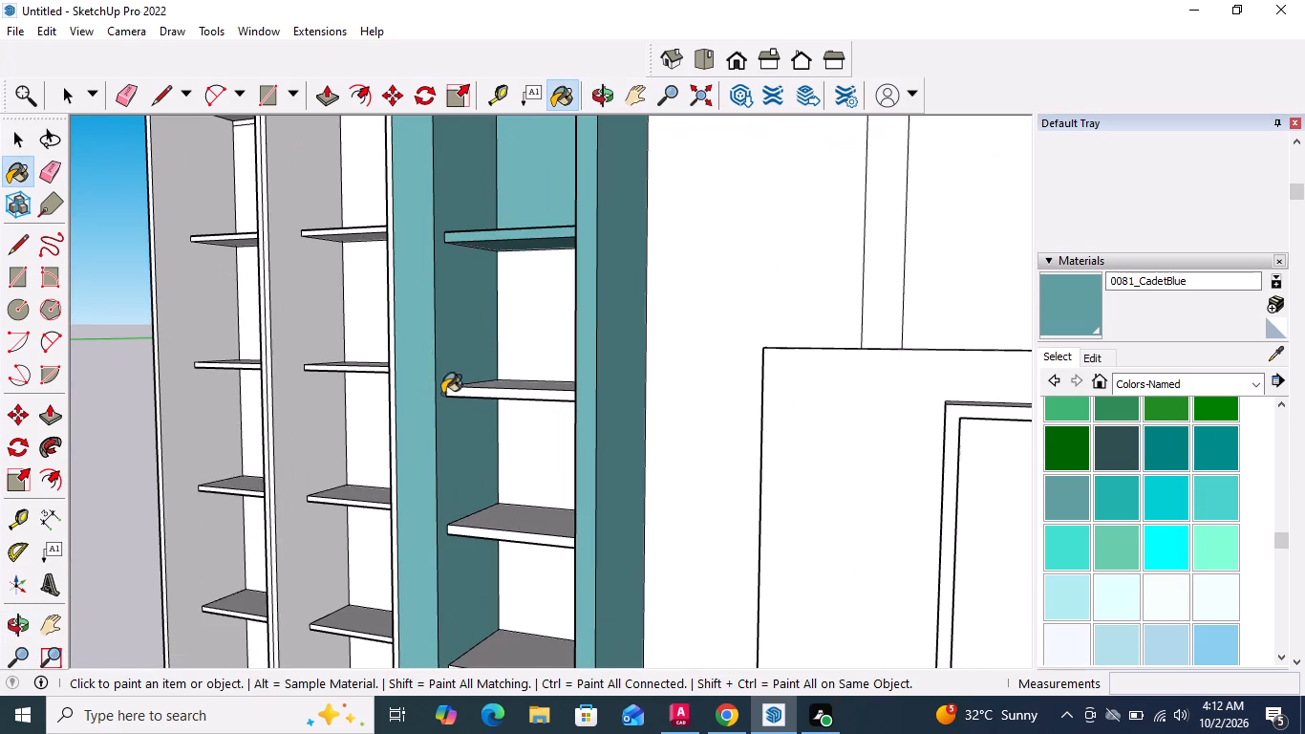
{"action": "left_click", "coordinate": [542, 355]}
{"action": "left_click_drag", "start_coordinate": [542, 446], "coordinate": [539, 466]}
{"action": "left_click_drag", "start_coordinate": [503, 587], "coordinate": [537, 553]}
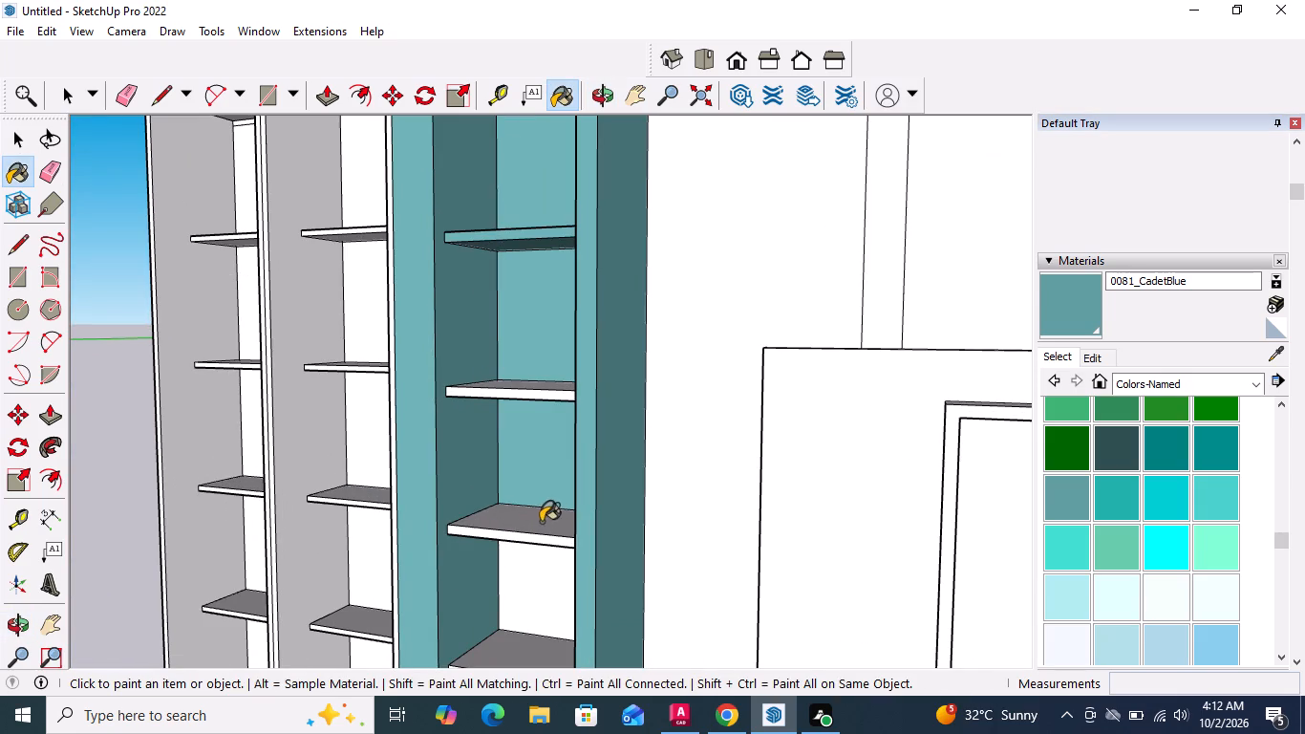
Paint the top faces of the column's second and third shelves from the top with 0081_CadetBlue.
{"action": "left_click_drag", "start_coordinate": [533, 524], "coordinate": [542, 508]}
{"action": "left_click", "coordinate": [532, 381]}
{"action": "middle_click_drag", "start_coordinate": [517, 449], "coordinate": [553, 455]}
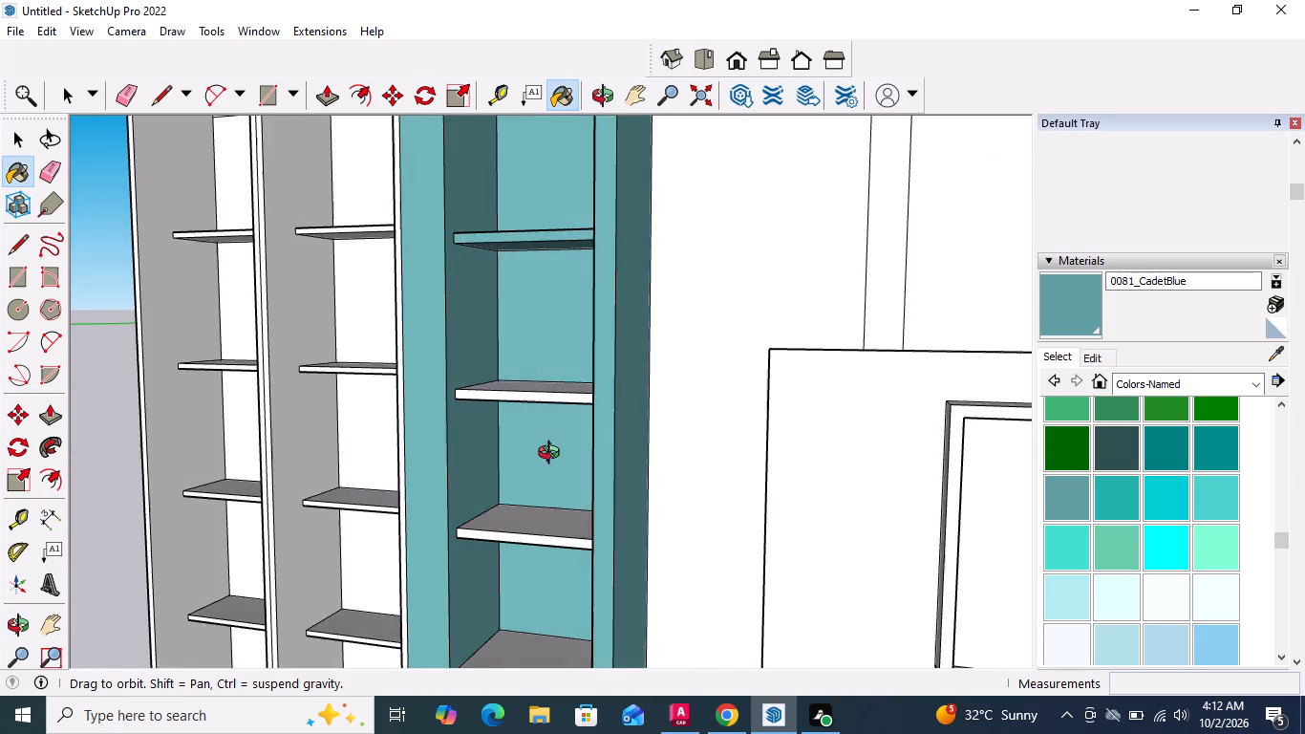
{"action": "middle_click_drag", "start_coordinate": [553, 455], "coordinate": [699, 519]}
{"action": "left_click", "coordinate": [609, 393]}
{"action": "left_click", "coordinate": [631, 528]}
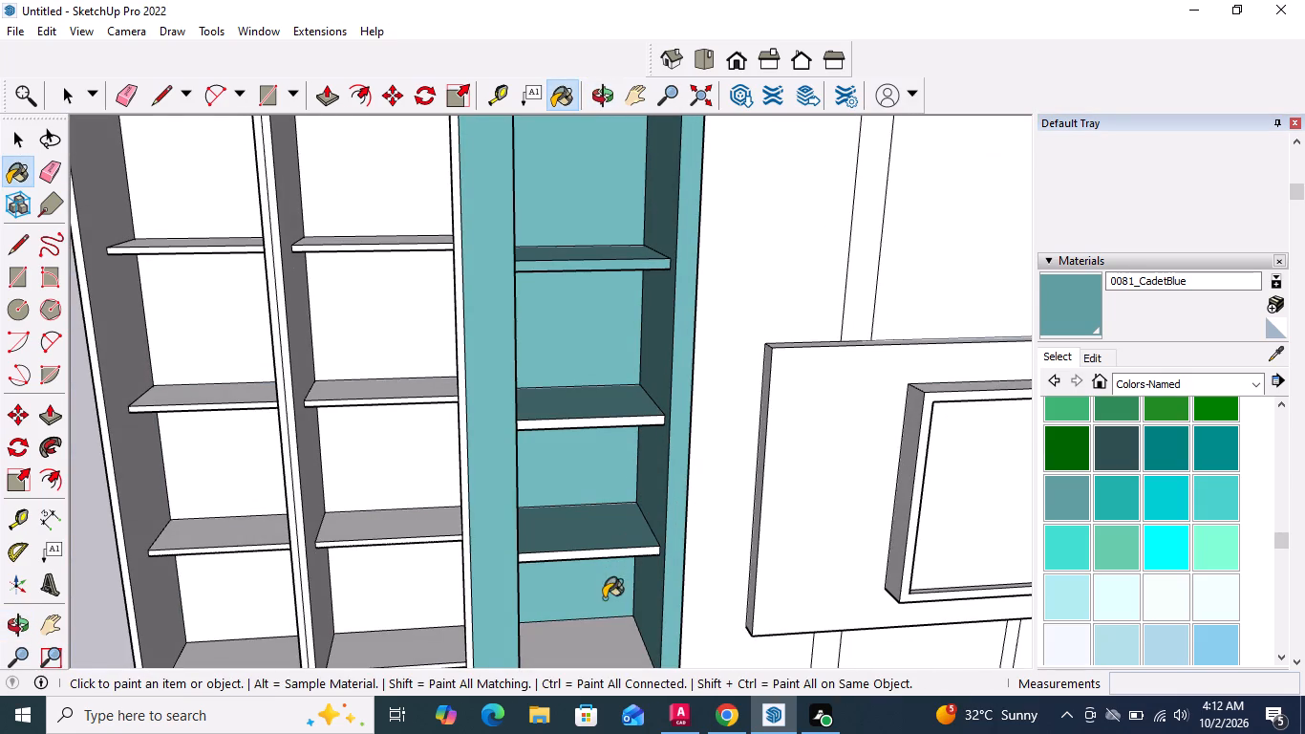
{"action": "left_click_drag", "start_coordinate": [597, 638], "coordinate": [598, 604]}
Paint the front edges and undersides of the column's second, third and fourth shelves with 0081_CadetBlue.
{"action": "left_click", "coordinate": [595, 421]}
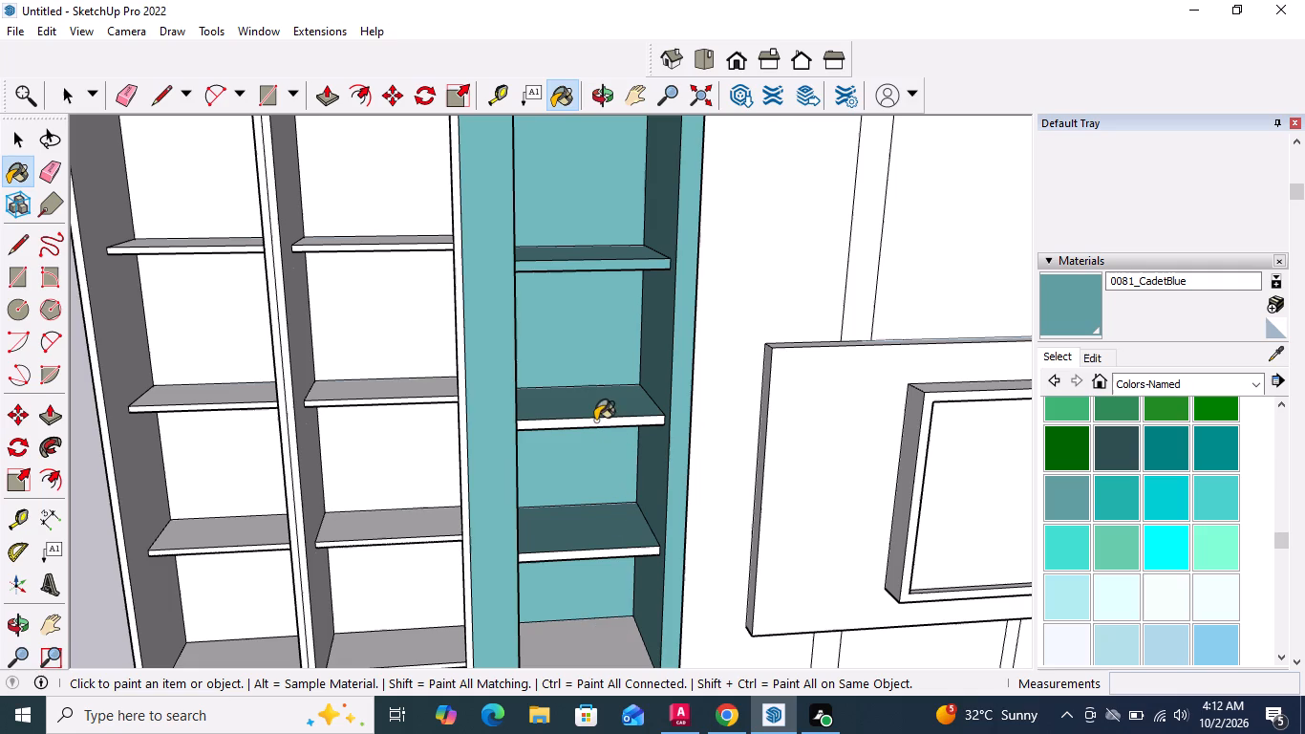
{"action": "middle_click_drag", "start_coordinate": [630, 512], "coordinate": [615, 274]}
{"action": "left_click", "coordinate": [592, 384]}
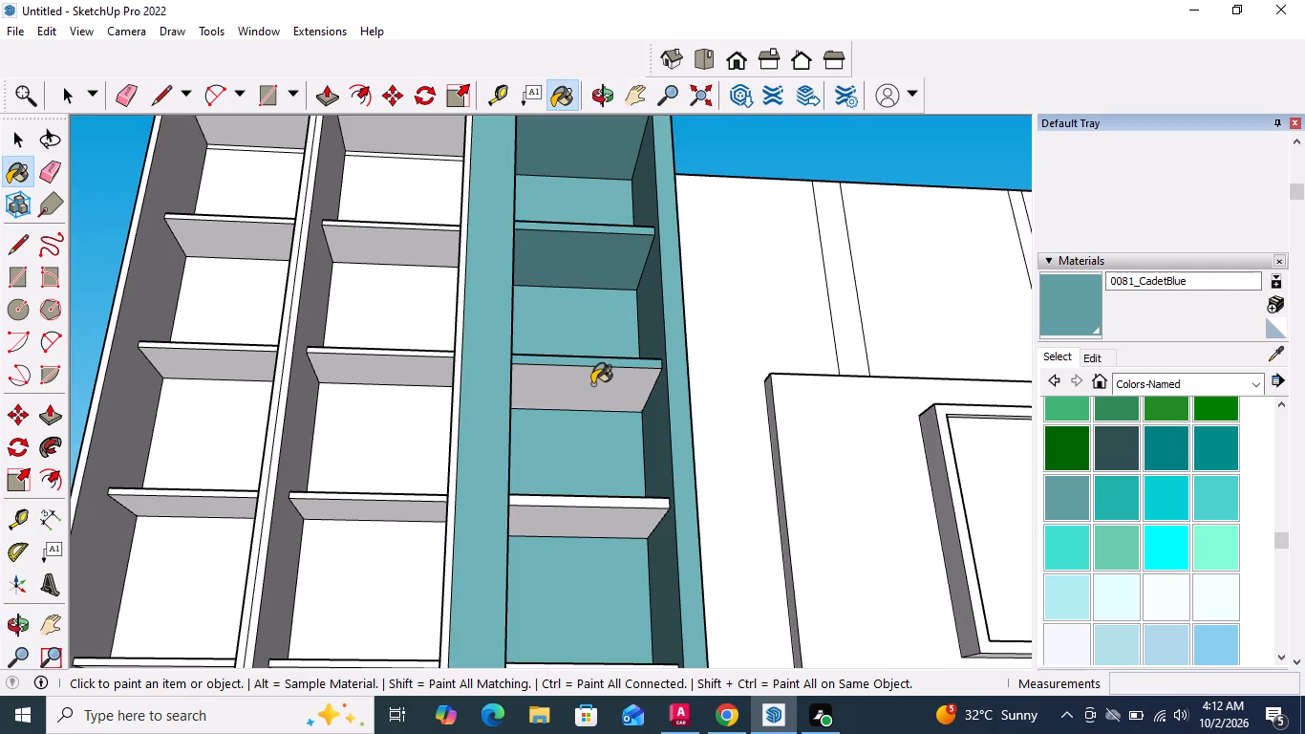
{"action": "middle_click_drag", "start_coordinate": [608, 388], "coordinate": [411, 479]}
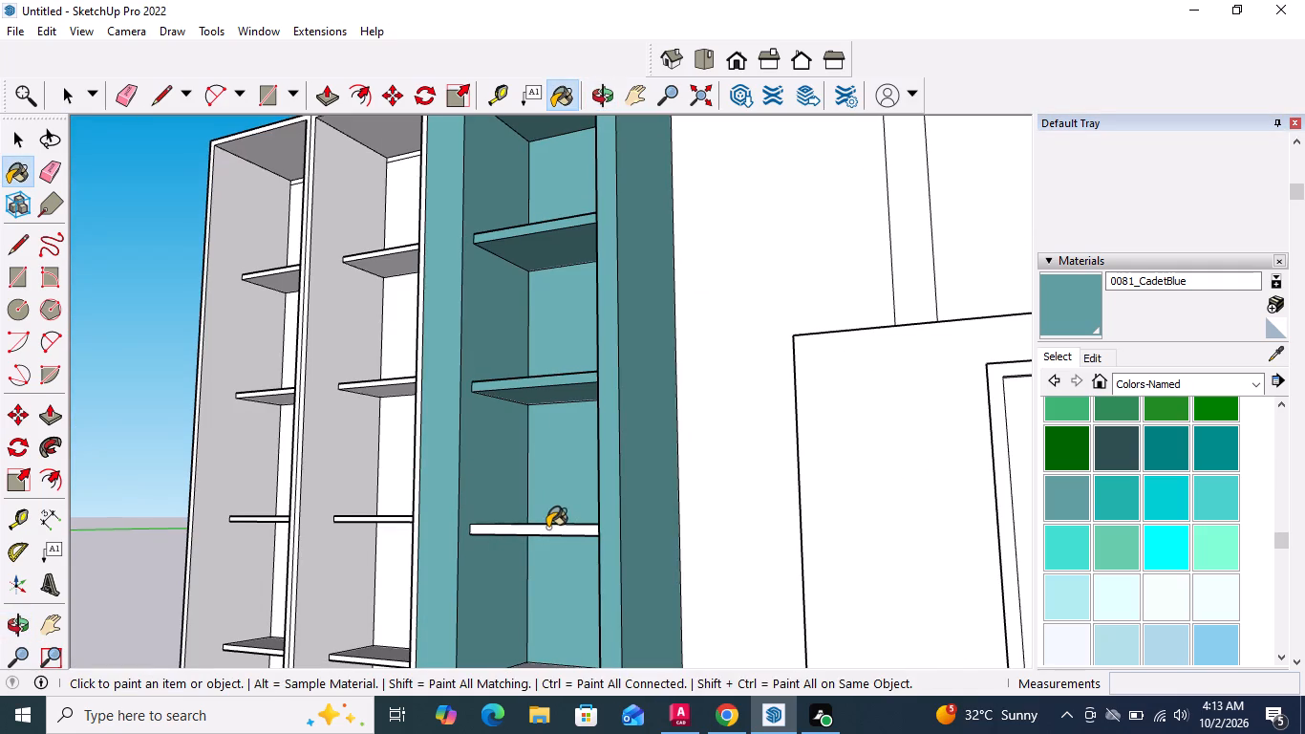
{"action": "left_click", "coordinate": [547, 528]}
{"action": "middle_click_drag", "start_coordinate": [551, 473], "coordinate": [618, 415]}
{"action": "scroll", "coordinate": [578, 396], "scroll_direction": "down", "scroll_amount": 5}
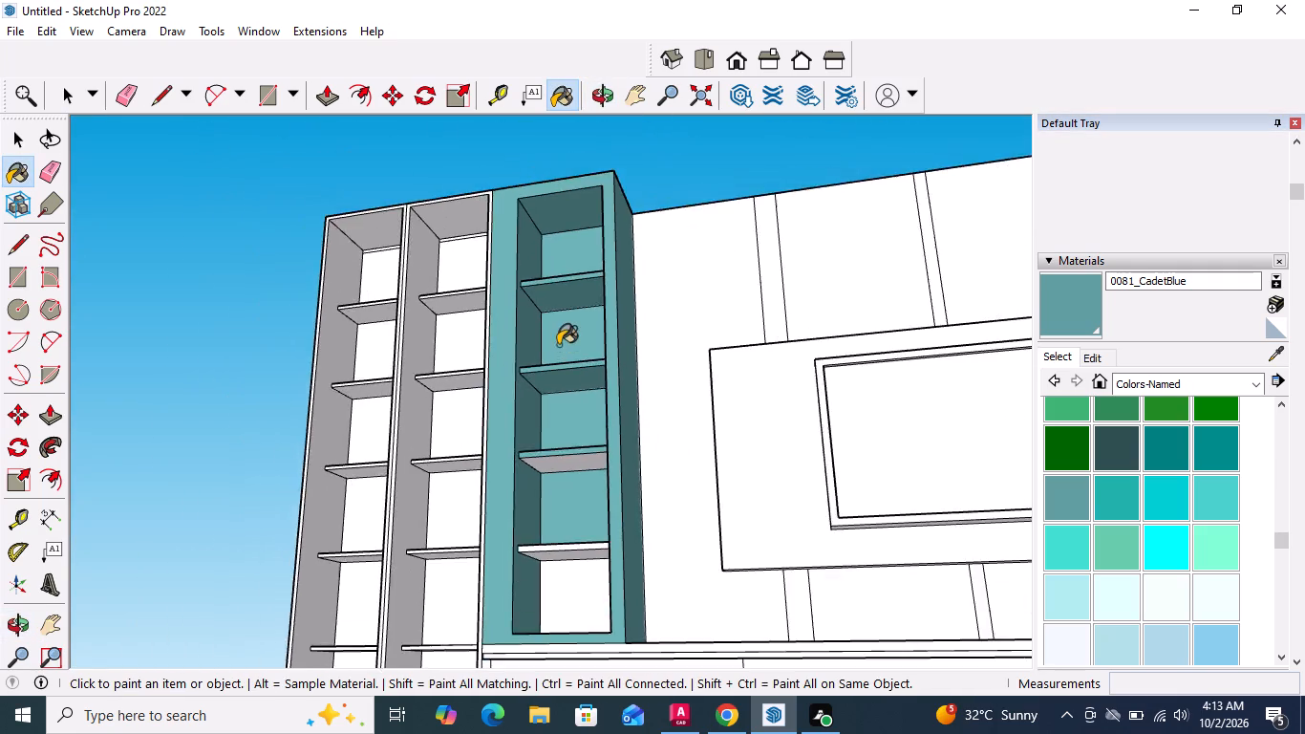
{"action": "scroll", "coordinate": [558, 345], "scroll_direction": "down", "scroll_amount": 4}
{"action": "middle_click_drag", "start_coordinate": [548, 503], "coordinate": [560, 444]}
{"action": "scroll", "coordinate": [560, 439], "scroll_direction": "up", "scroll_amount": 7}
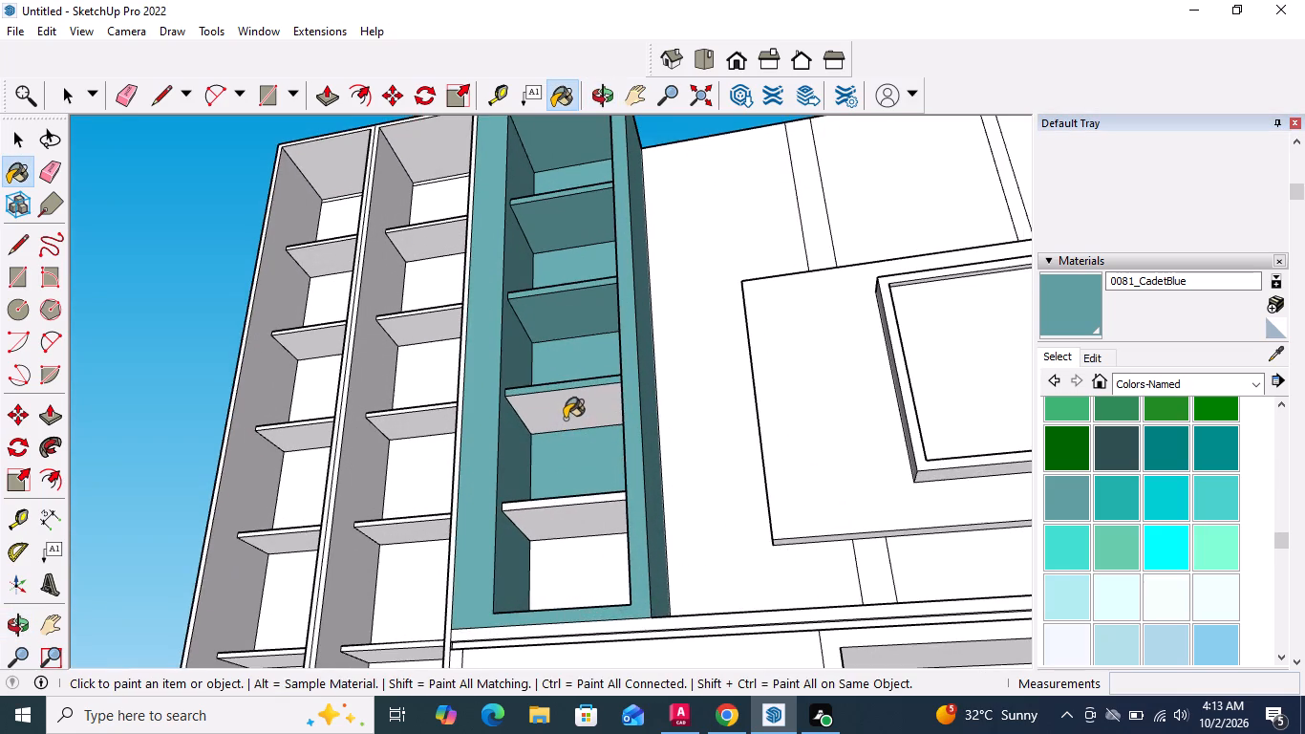
{"action": "left_click", "coordinate": [567, 405]}
{"action": "left_click_drag", "start_coordinate": [554, 525], "coordinate": [560, 510]}
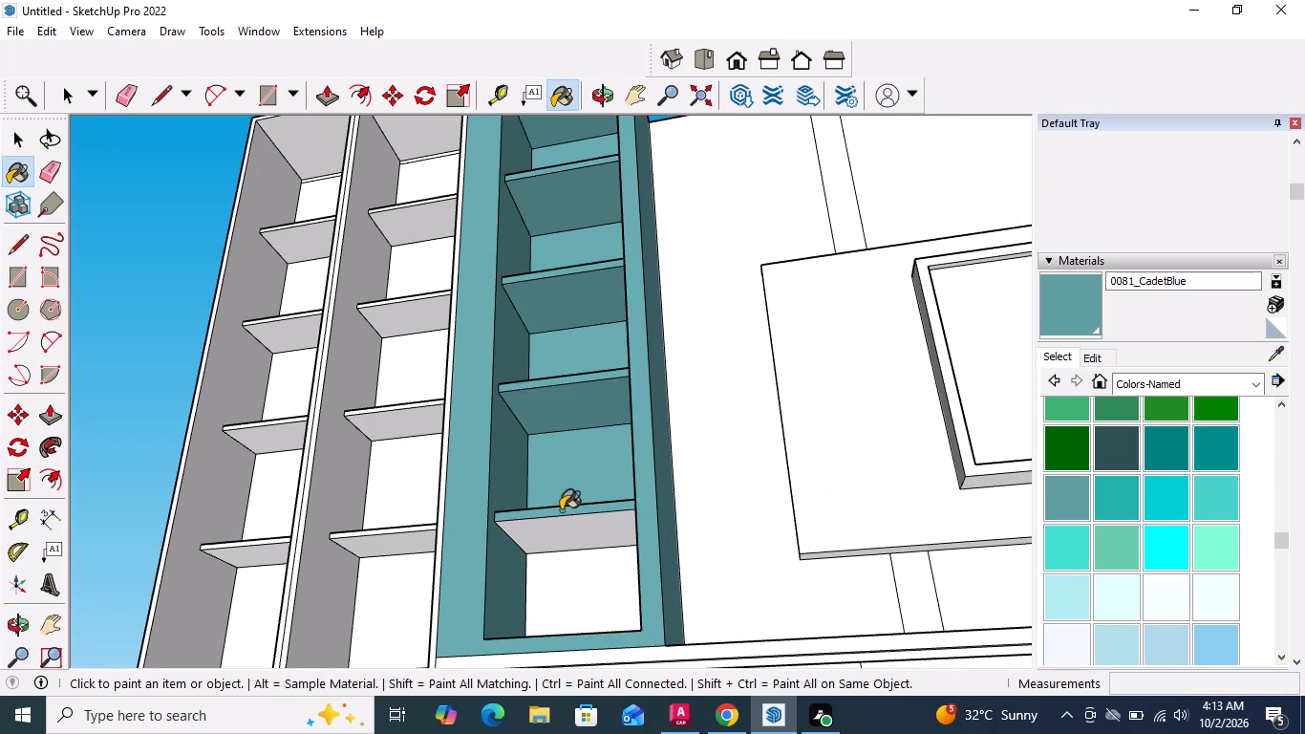
{"action": "left_click", "coordinate": [551, 527]}
Paint the bottom compartment's back and floor and the lowest shelf's top face in the column with 0081_CadetBlue.
{"action": "scroll", "coordinate": [567, 390], "scroll_direction": "down", "scroll_amount": 7}
{"action": "middle_click_drag", "start_coordinate": [577, 482], "coordinate": [586, 591]}
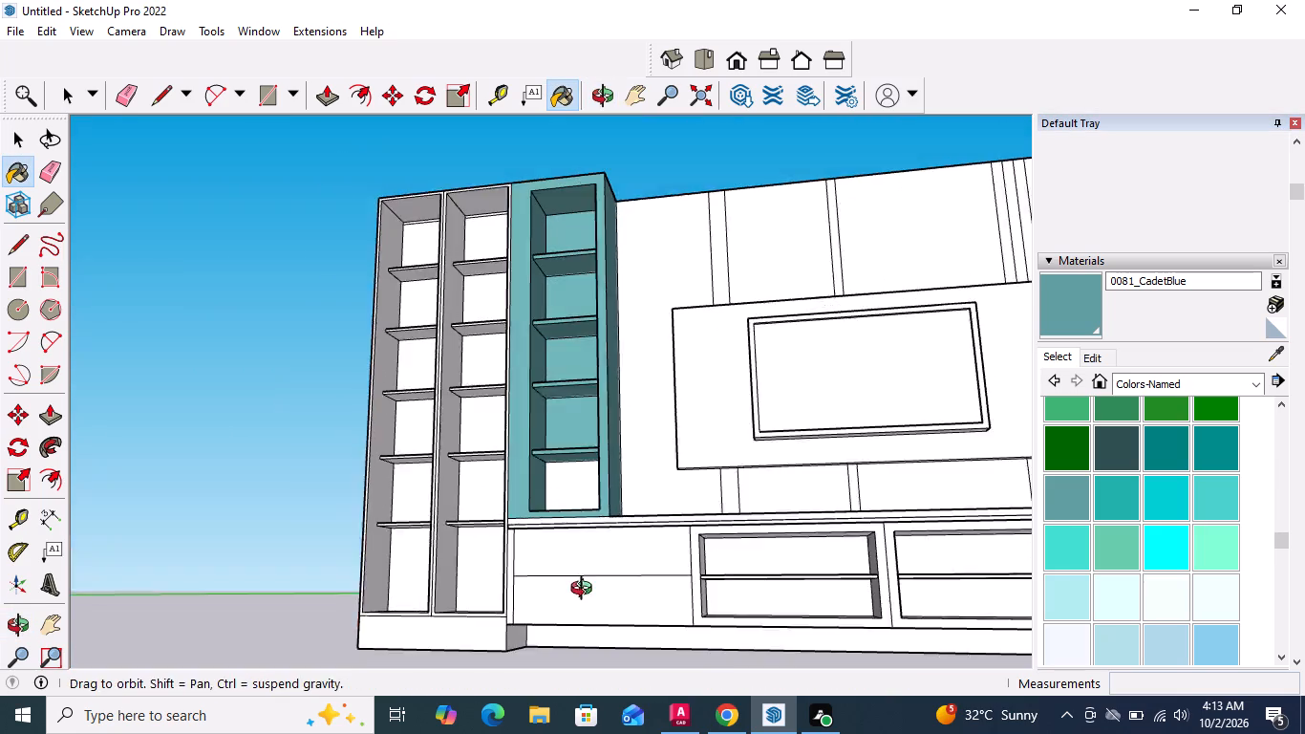
{"action": "middle_click_drag", "start_coordinate": [586, 591], "coordinate": [588, 589]}
{"action": "scroll", "coordinate": [548, 512], "scroll_direction": "up", "scroll_amount": 9}
{"action": "left_click", "coordinate": [586, 471]}
{"action": "middle_click_drag", "start_coordinate": [559, 368], "coordinate": [559, 419]}
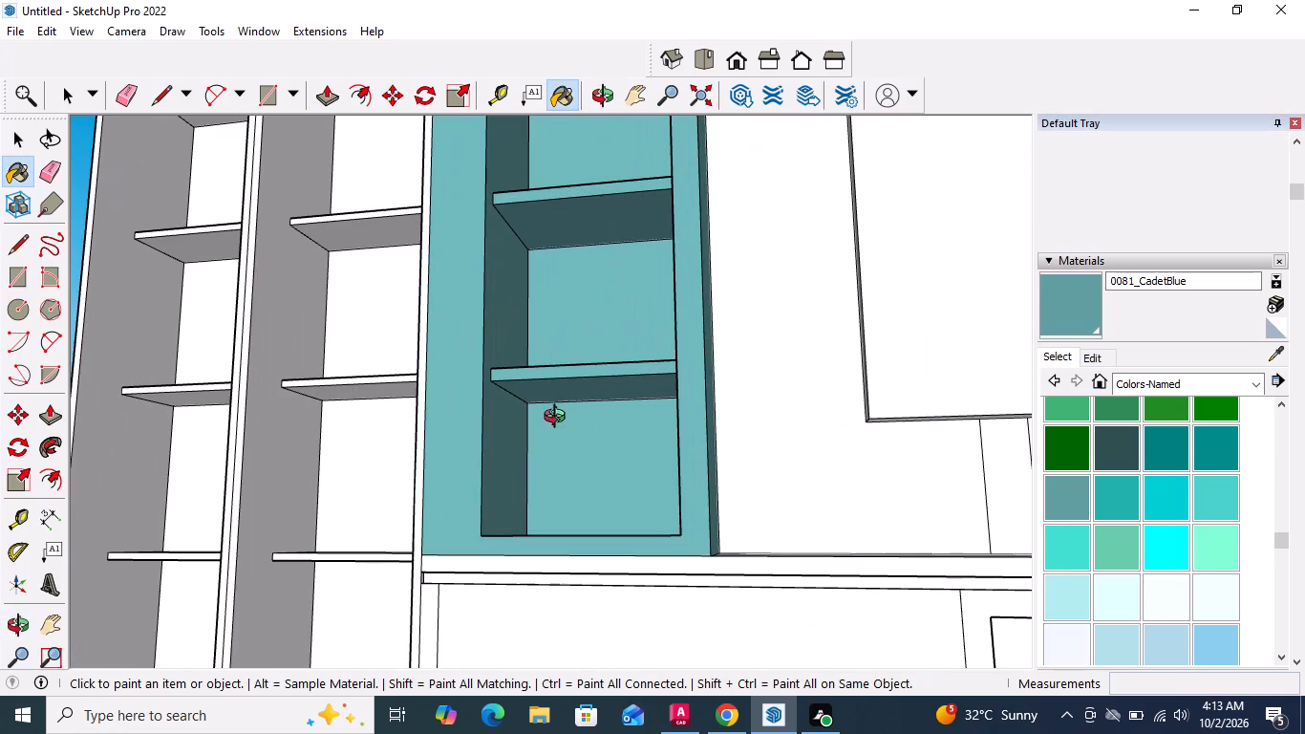
{"action": "middle_click_drag", "start_coordinate": [559, 419], "coordinate": [667, 654]}
{"action": "left_click_drag", "start_coordinate": [632, 537], "coordinate": [631, 502]}
{"action": "left_click", "coordinate": [613, 420]}
{"action": "scroll", "coordinate": [561, 537], "scroll_direction": "down", "scroll_amount": 6}
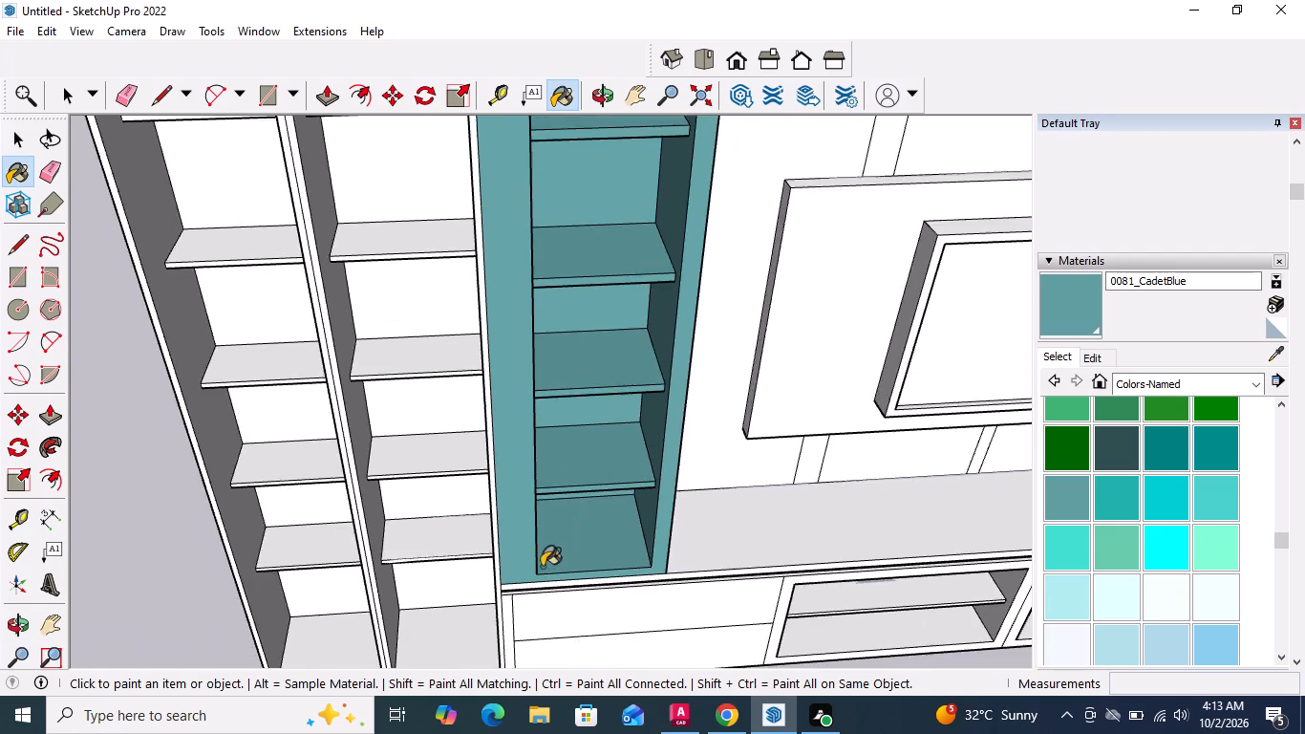
{"action": "scroll", "coordinate": [542, 567], "scroll_direction": "down", "scroll_amount": 5}
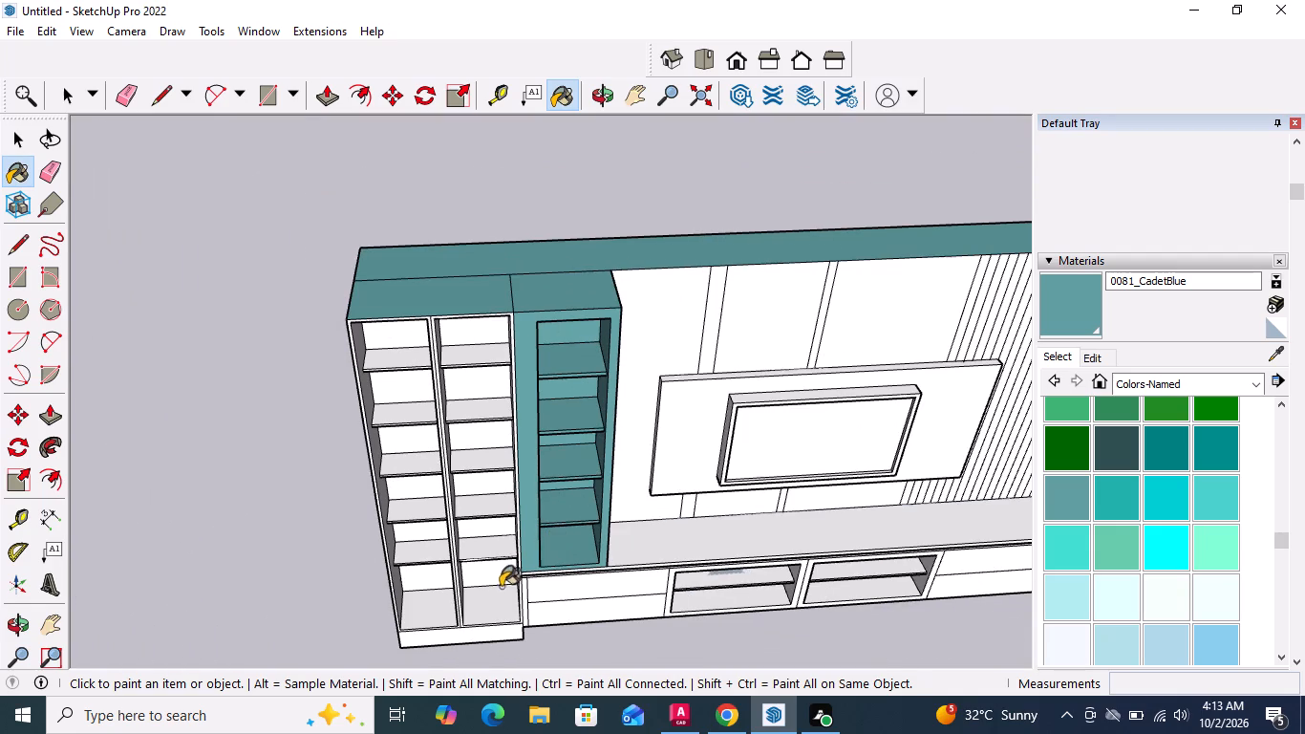
Paint the plinth front, compartment floors and lowest shelves' top faces of the two white columns with 0081_CadetBlue.
{"action": "scroll", "coordinate": [505, 560], "scroll_direction": "down", "scroll_amount": 1}
{"action": "middle_click_drag", "start_coordinate": [491, 638], "coordinate": [494, 502]}
{"action": "scroll", "coordinate": [490, 483], "scroll_direction": "down", "scroll_amount": 3}
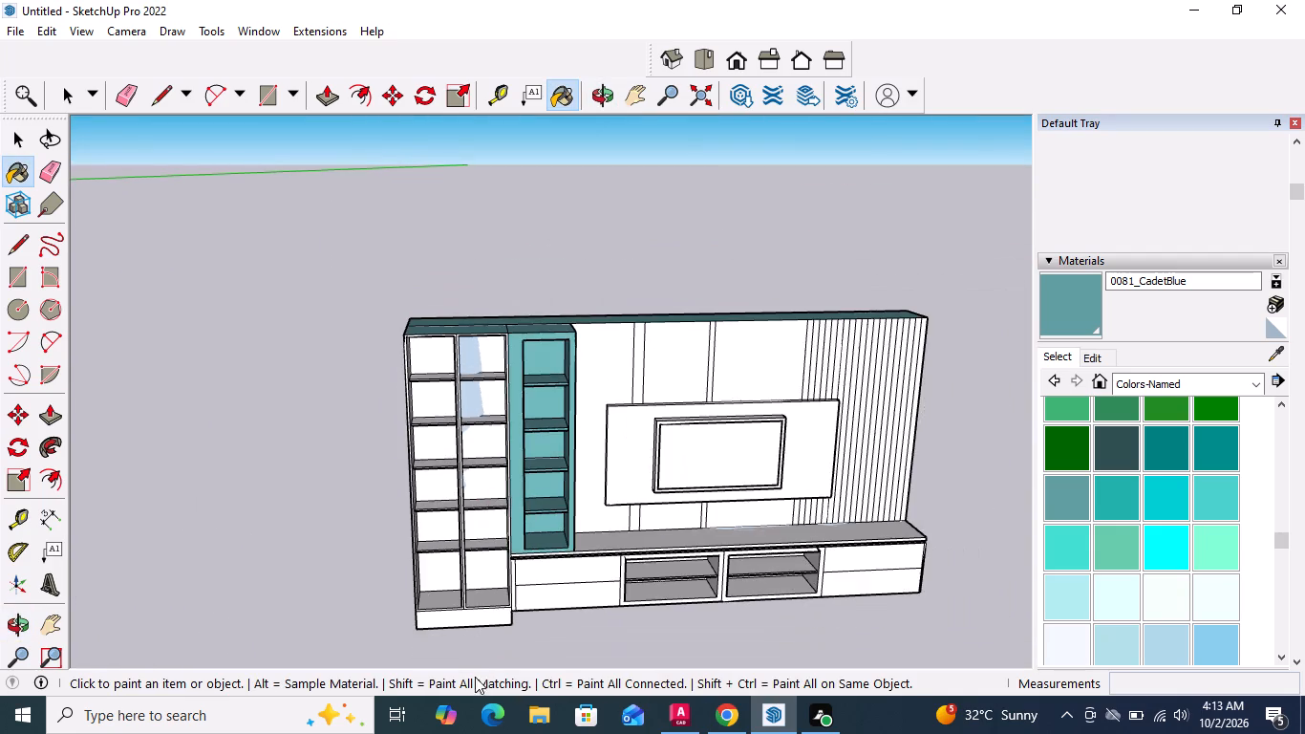
{"action": "scroll", "coordinate": [453, 658], "scroll_direction": "up", "scroll_amount": 4}
{"action": "left_click", "coordinate": [463, 614]}
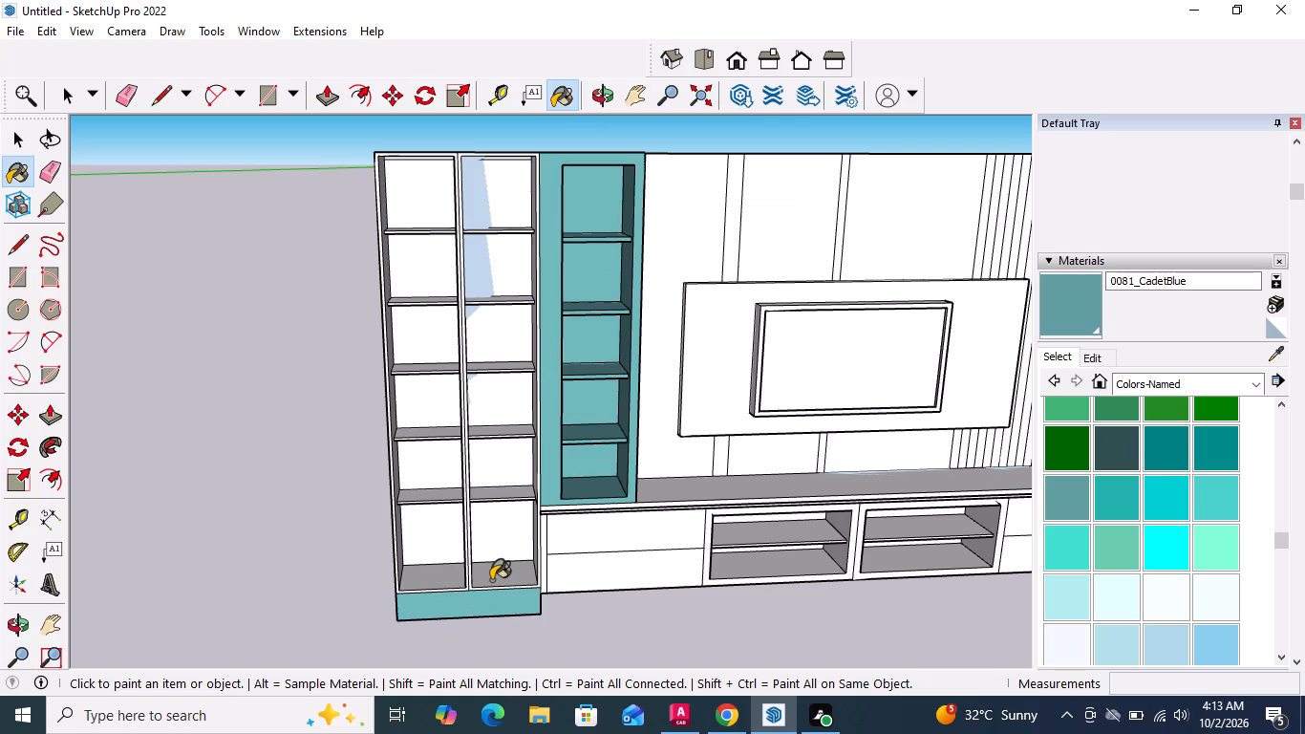
{"action": "left_click", "coordinate": [491, 580]}
{"action": "left_click", "coordinate": [443, 576]}
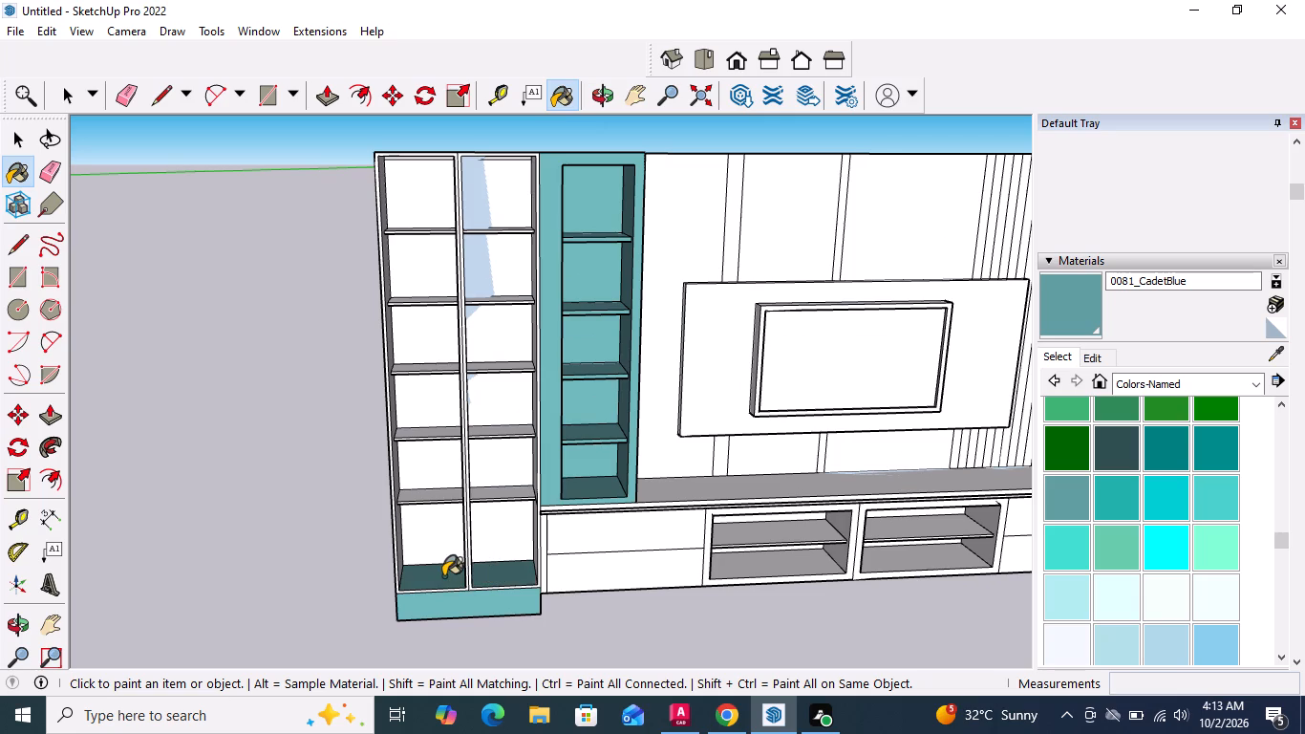
{"action": "left_click_drag", "start_coordinate": [504, 490], "coordinate": [495, 493]}
{"action": "left_click", "coordinate": [442, 494]}
Paint the top faces of the third and fourth shelves from the top in both white columns with 0081_CadetBlue.
{"action": "scroll", "coordinate": [511, 624], "scroll_direction": "down", "scroll_amount": 4}
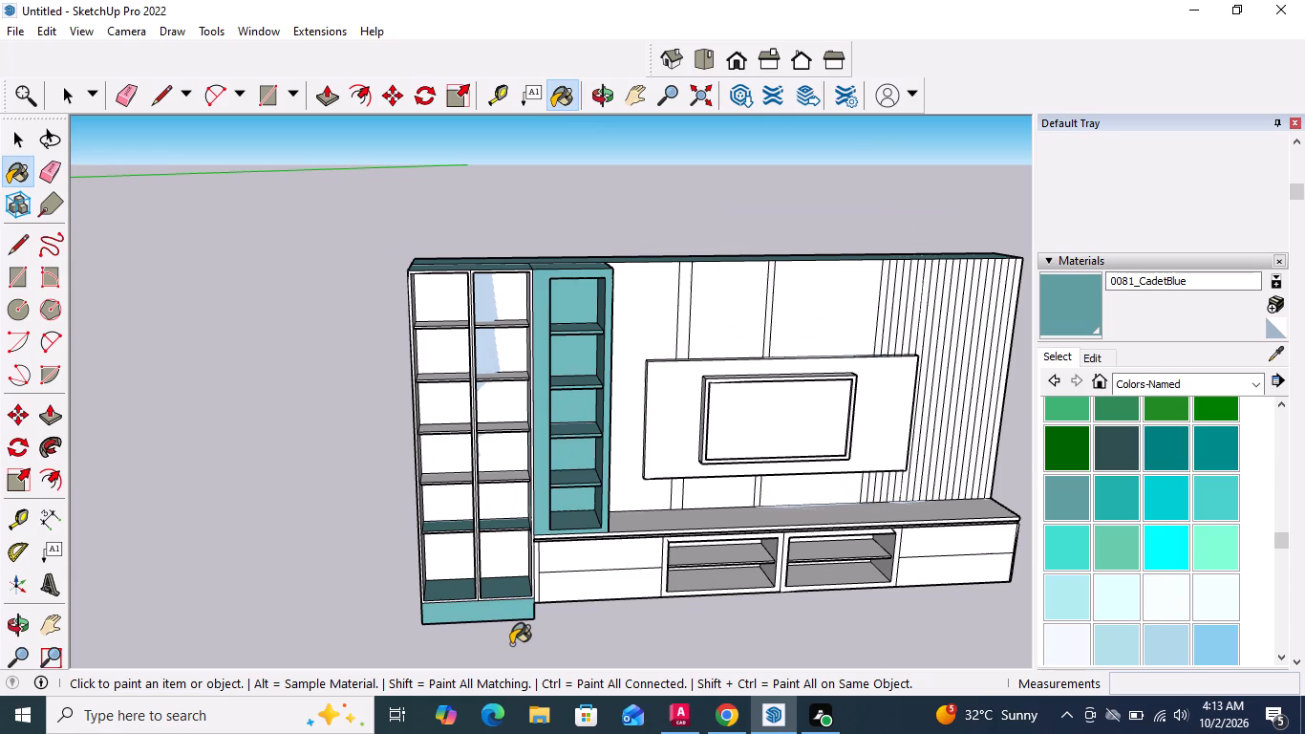
{"action": "middle_click_drag", "start_coordinate": [502, 619], "coordinate": [396, 638]}
{"action": "scroll", "coordinate": [460, 467], "scroll_direction": "up", "scroll_amount": 1}
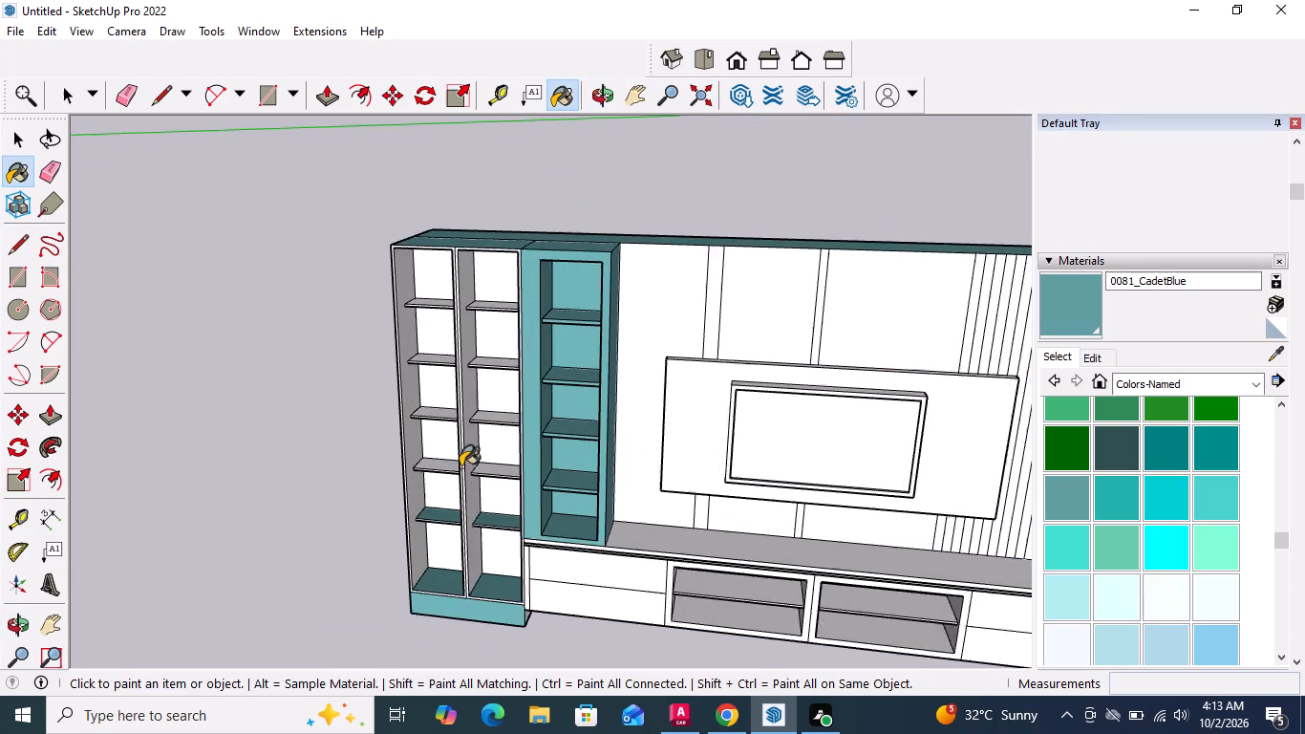
{"action": "scroll", "coordinate": [460, 466], "scroll_direction": "up", "scroll_amount": 5}
{"action": "left_click", "coordinate": [436, 464]}
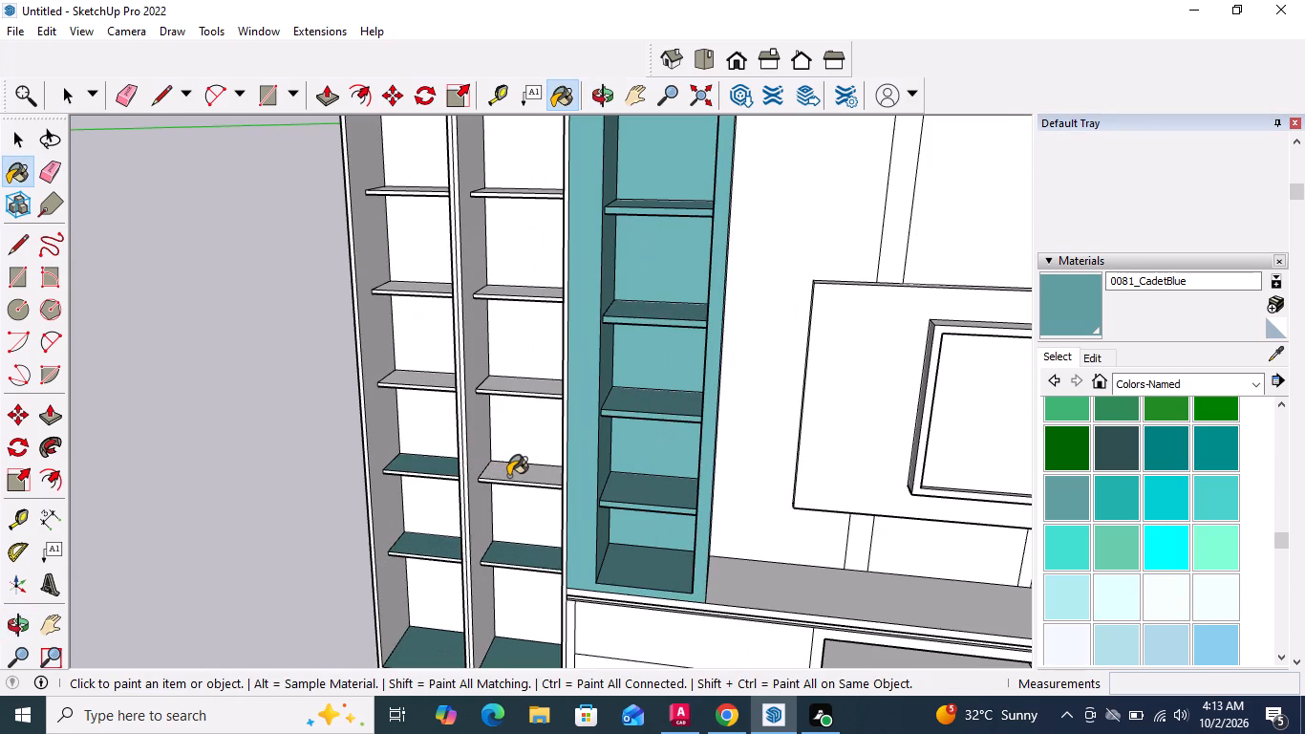
{"action": "left_click", "coordinate": [509, 476]}
{"action": "left_click", "coordinate": [527, 384]}
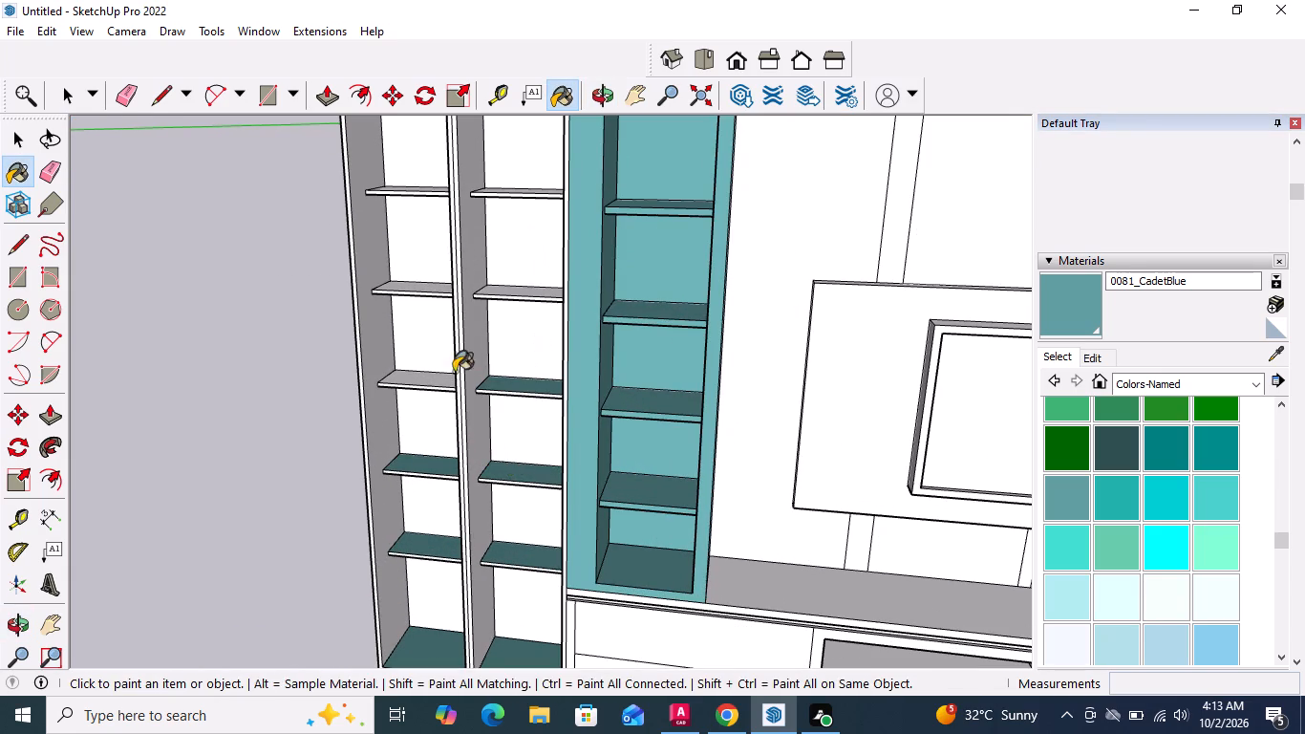
{"action": "left_click", "coordinate": [427, 378]}
Paint the top faces of the two uppermost shelves in both white columns with 0081_CadetBlue.
{"action": "scroll", "coordinate": [519, 485], "scroll_direction": "down", "scroll_amount": 8}
{"action": "scroll", "coordinate": [491, 323], "scroll_direction": "up", "scroll_amount": 1}
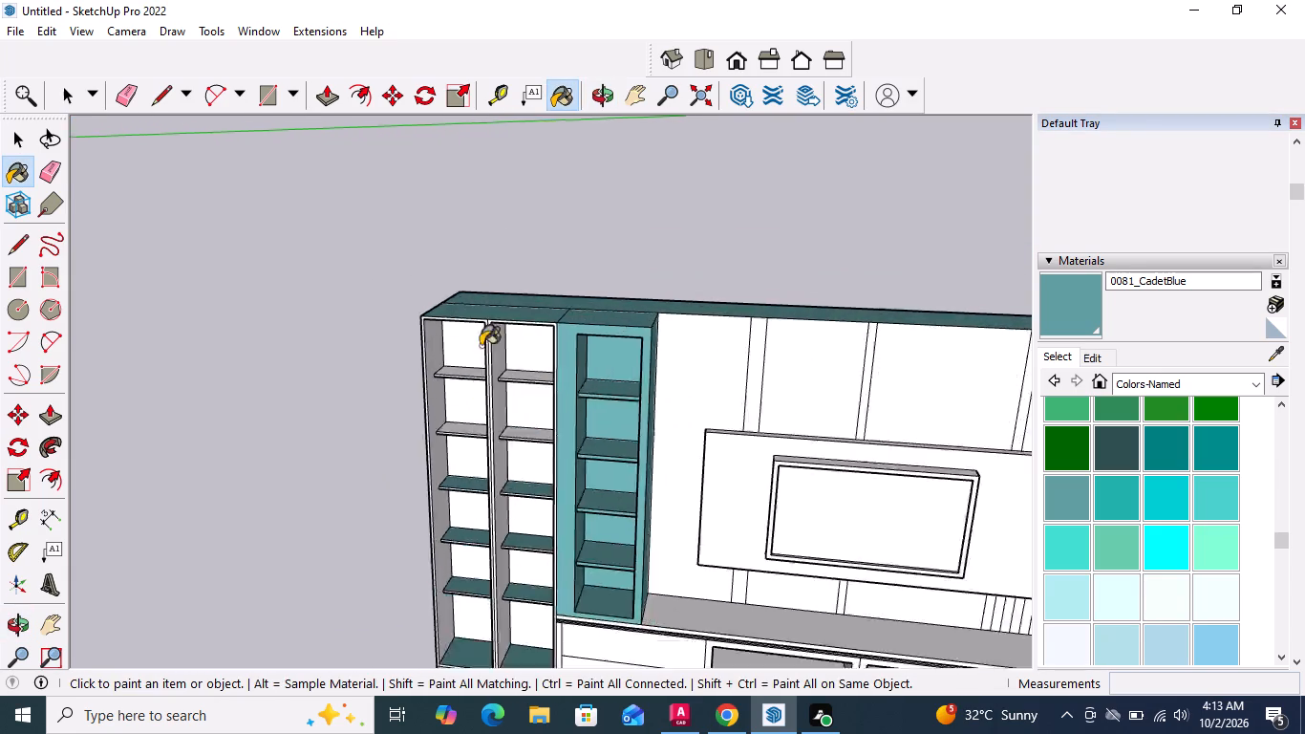
{"action": "scroll", "coordinate": [481, 346], "scroll_direction": "up", "scroll_amount": 2}
{"action": "scroll", "coordinate": [545, 427], "scroll_direction": "up", "scroll_amount": 4}
{"action": "left_click", "coordinate": [538, 460]}
{"action": "left_click", "coordinate": [427, 439]}
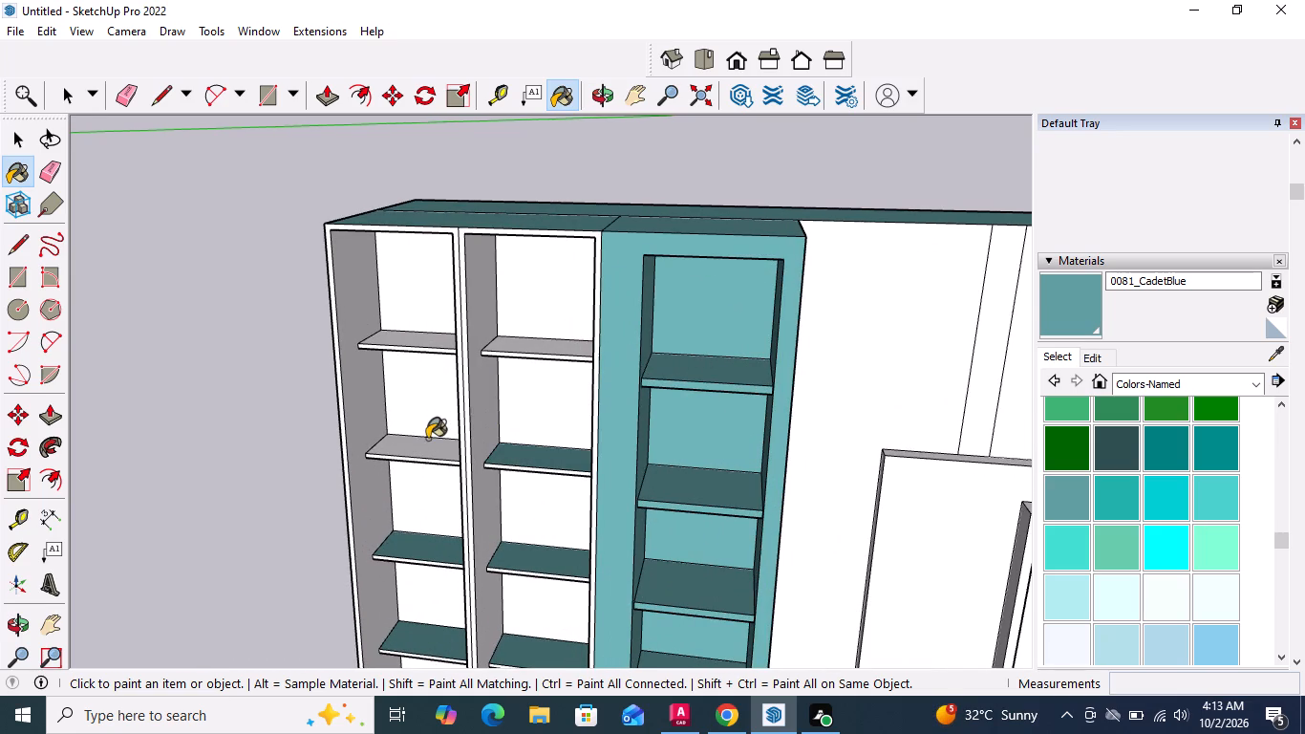
{"action": "left_click", "coordinate": [426, 337]}
{"action": "left_click", "coordinate": [428, 457]}
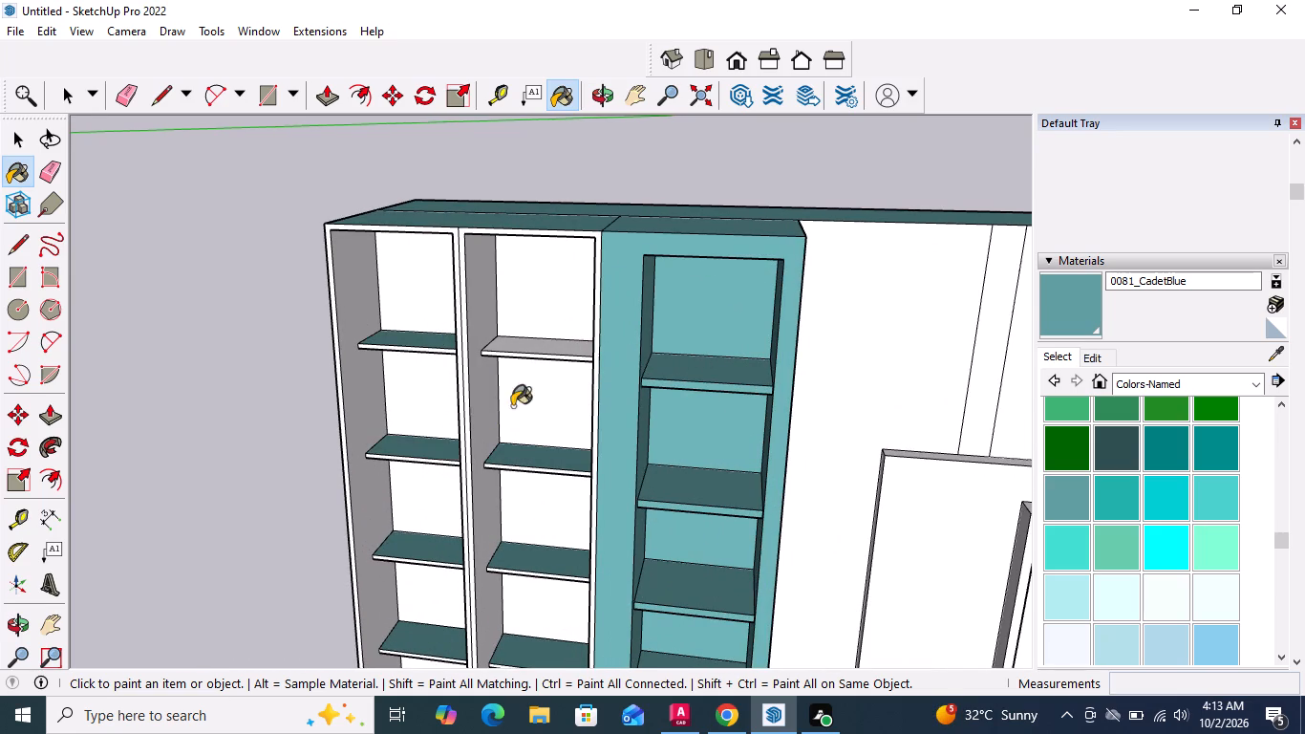
{"action": "left_click", "coordinate": [546, 350]}
Paint the underside of the top panel inside both white columns with 0081_CadetBlue.
{"action": "scroll", "coordinate": [553, 342], "scroll_direction": "down", "scroll_amount": 4}
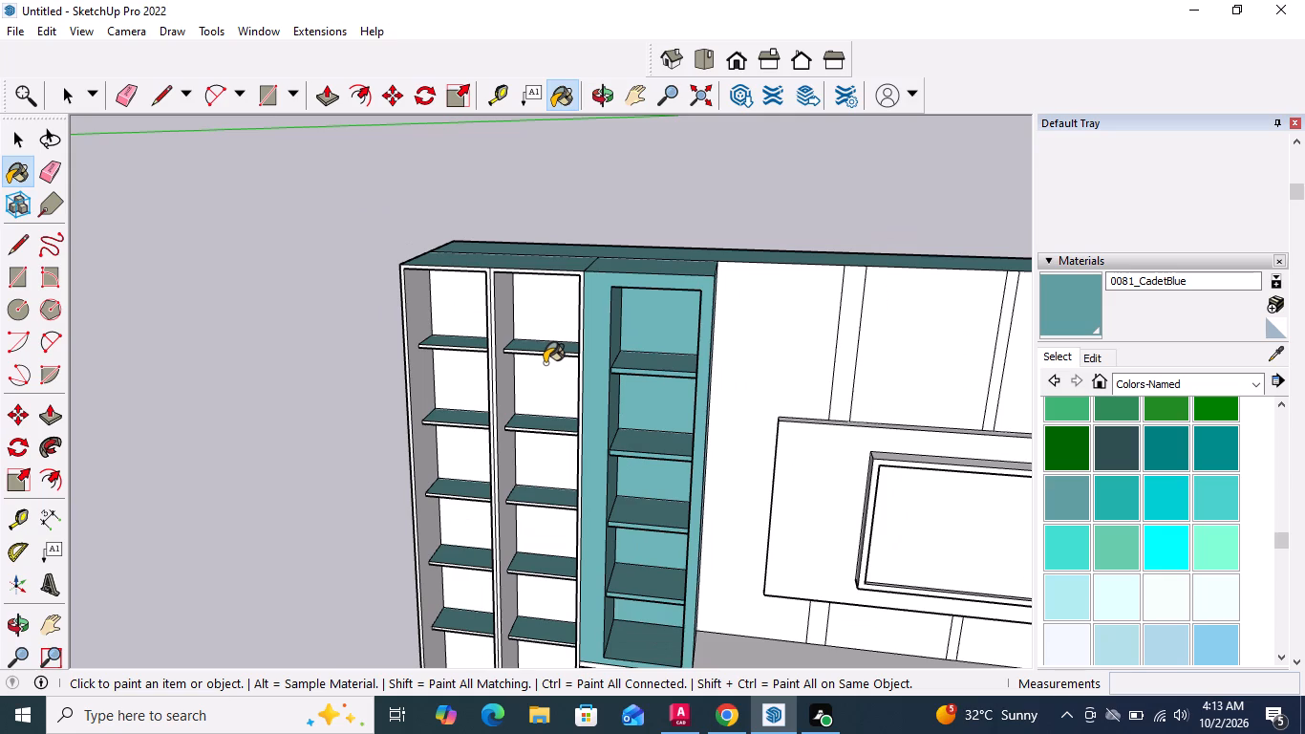
{"action": "middle_click_drag", "start_coordinate": [481, 402], "coordinate": [478, 231]}
{"action": "left_click", "coordinate": [530, 252]}
{"action": "left_click", "coordinate": [452, 257]}
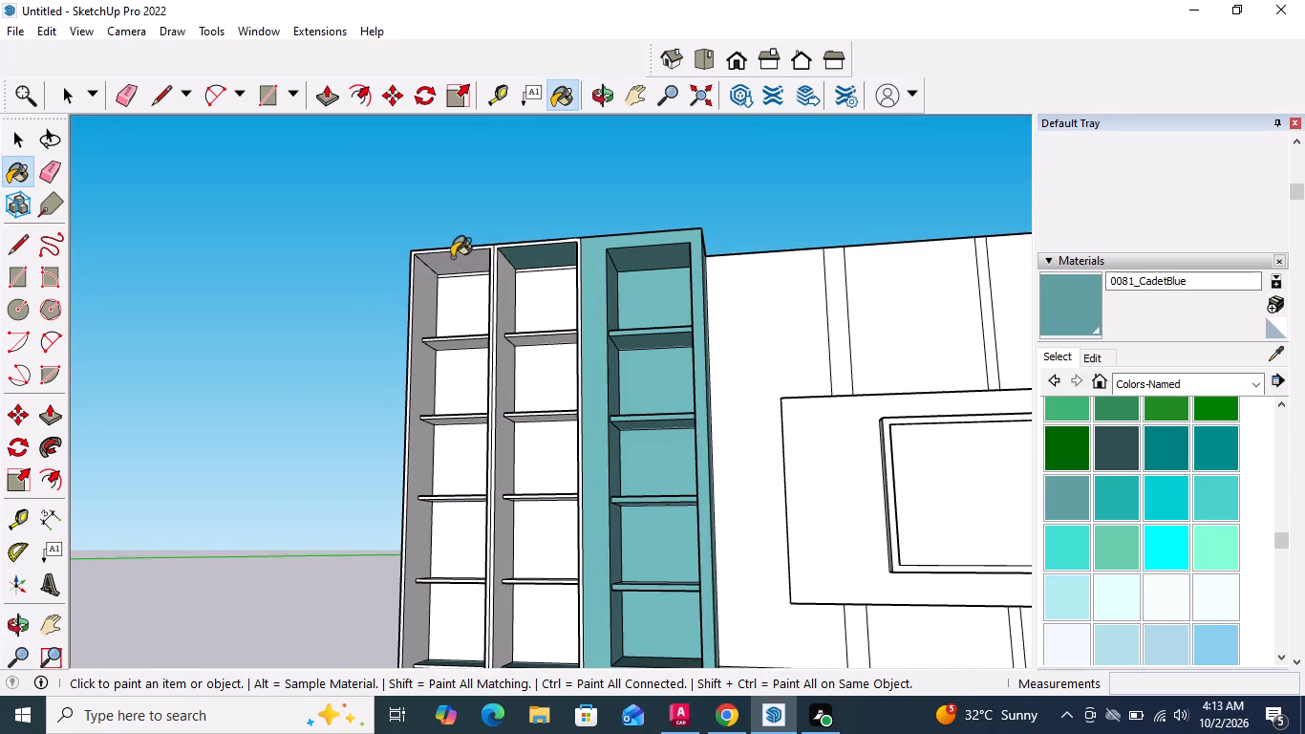
Paint the top face of the base cabinet's countertop with 0081_CadetBlue.
{"action": "scroll", "coordinate": [456, 351], "scroll_direction": "down", "scroll_amount": 6}
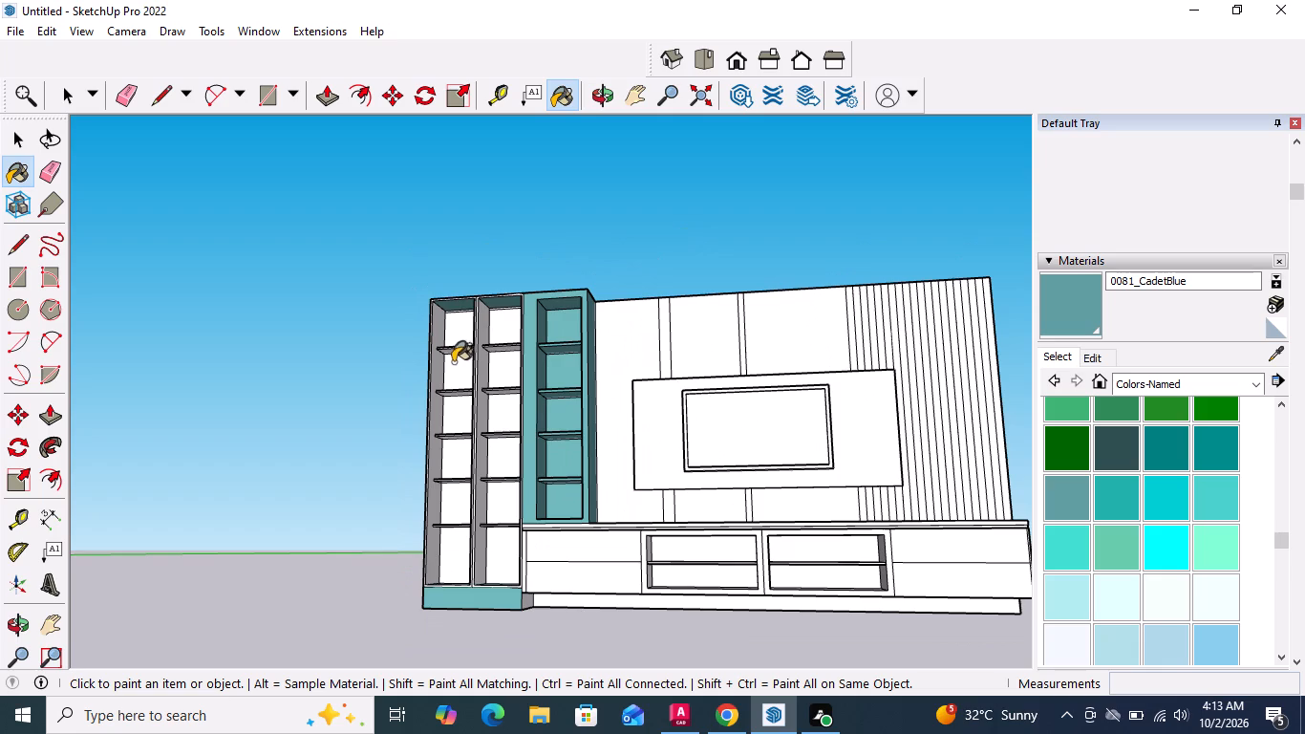
{"action": "scroll", "coordinate": [590, 393], "scroll_direction": "down", "scroll_amount": 4}
{"action": "scroll", "coordinate": [219, 385], "scroll_direction": "down", "scroll_amount": 4}
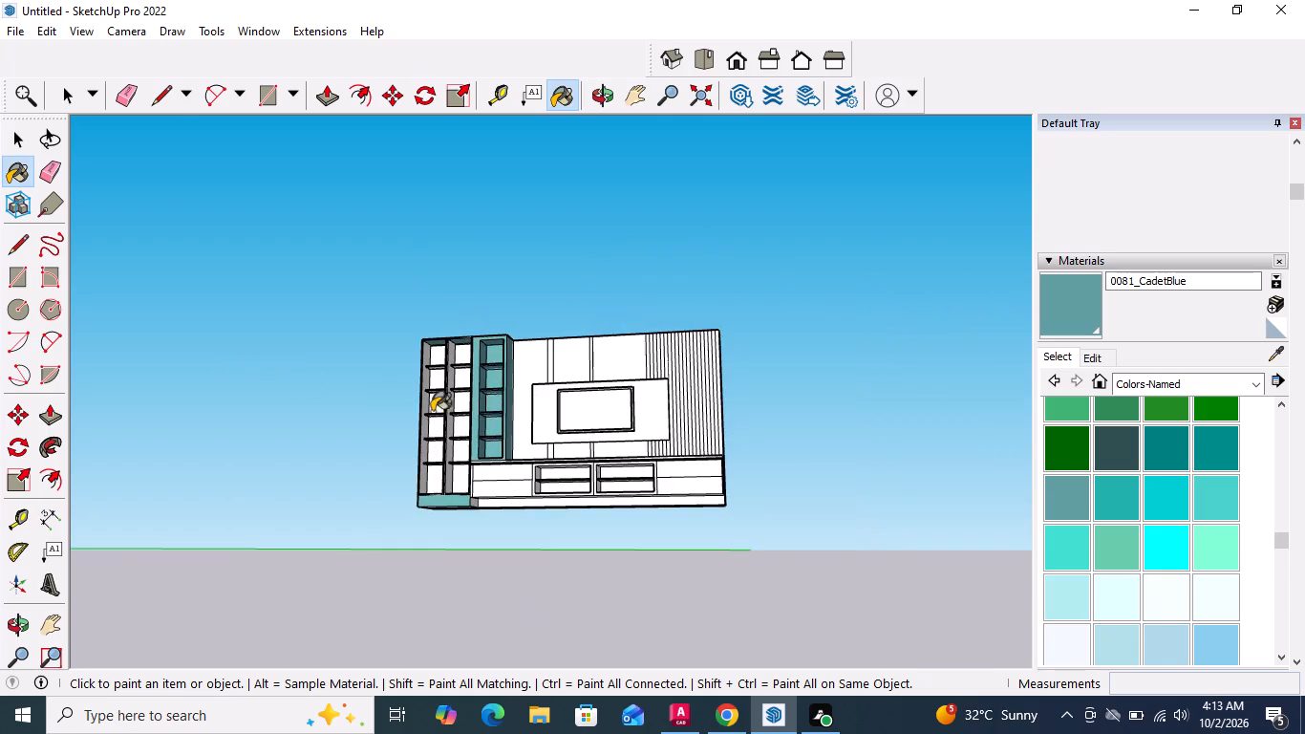
{"action": "middle_click_drag", "start_coordinate": [481, 433], "coordinate": [479, 679]}
{"action": "scroll", "coordinate": [607, 466], "scroll_direction": "up", "scroll_amount": 8}
{"action": "left_click", "coordinate": [610, 453]}
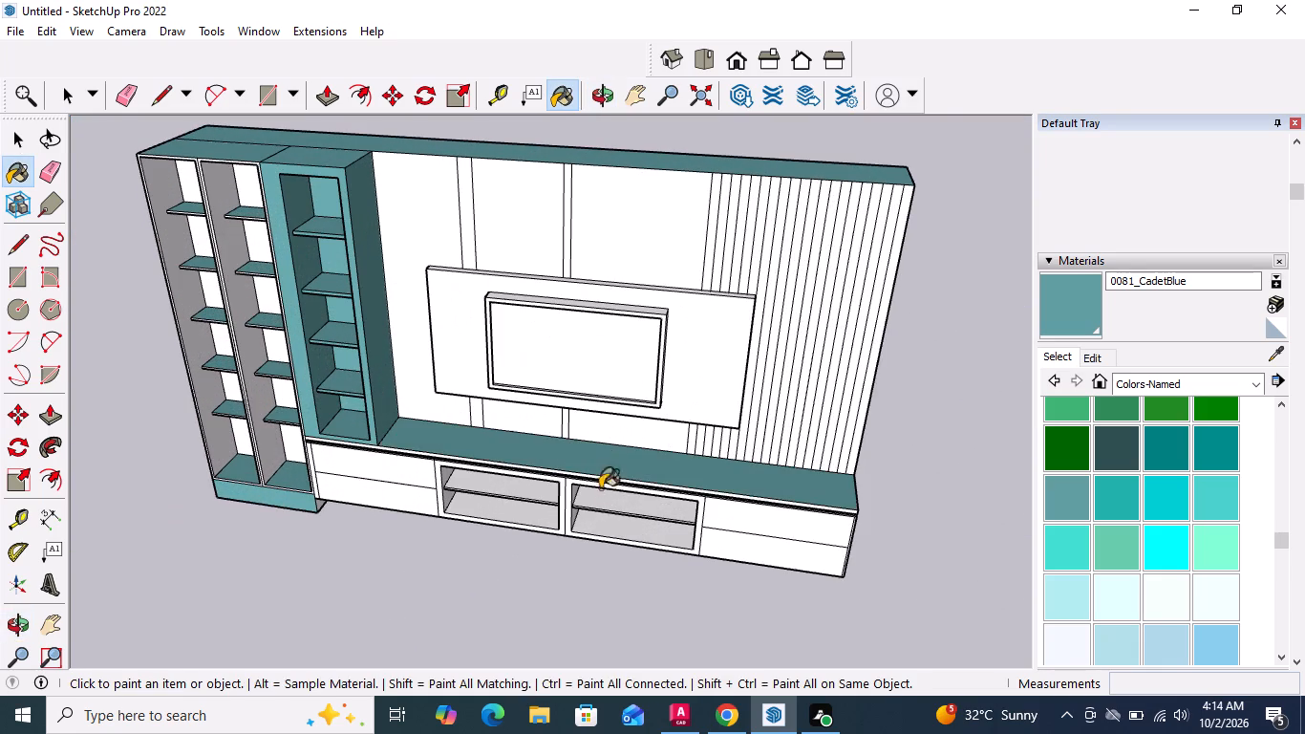
Paint the two front edge strips of the base cabinet's countertop with 0081_CadetBlue.
{"action": "scroll", "coordinate": [560, 514], "scroll_direction": "up", "scroll_amount": 4}
{"action": "middle_click_drag", "start_coordinate": [556, 512], "coordinate": [589, 434]}
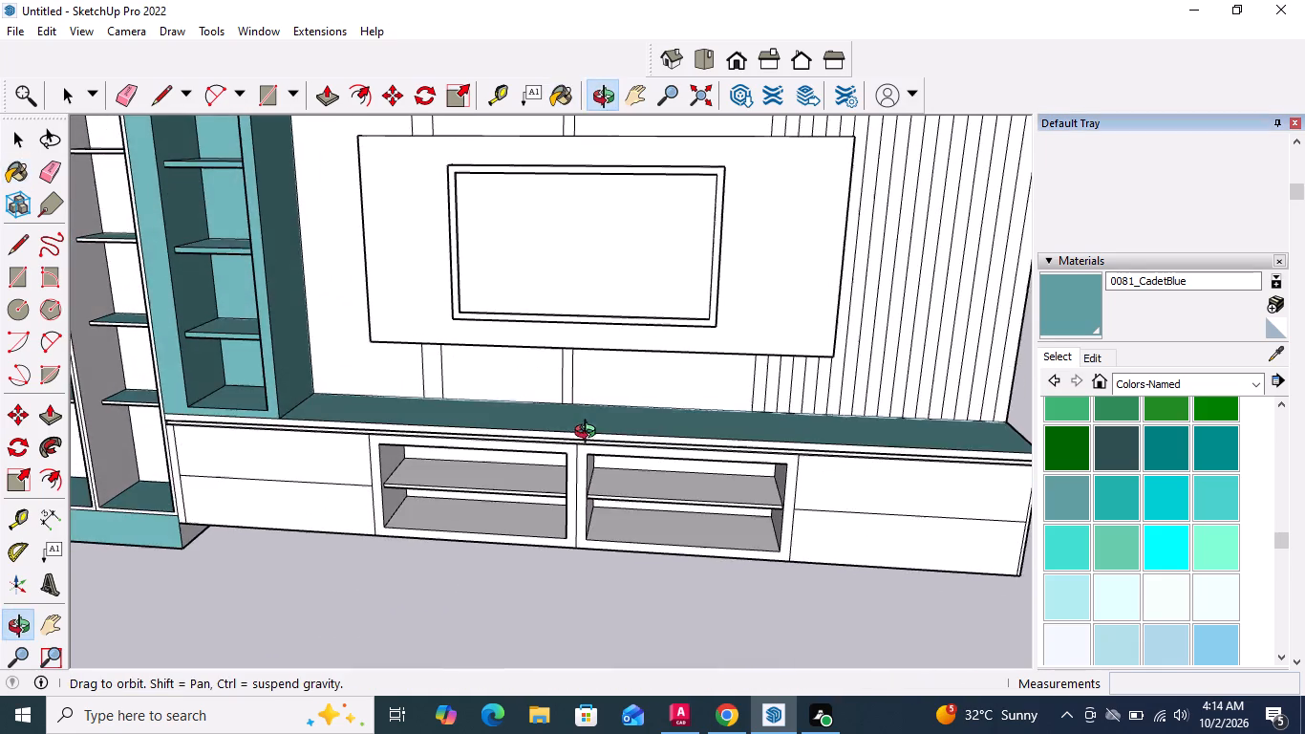
{"action": "middle_click_drag", "start_coordinate": [589, 434], "coordinate": [589, 433]}
{"action": "scroll", "coordinate": [589, 431], "scroll_direction": "up", "scroll_amount": 8}
{"action": "left_click", "coordinate": [571, 443]}
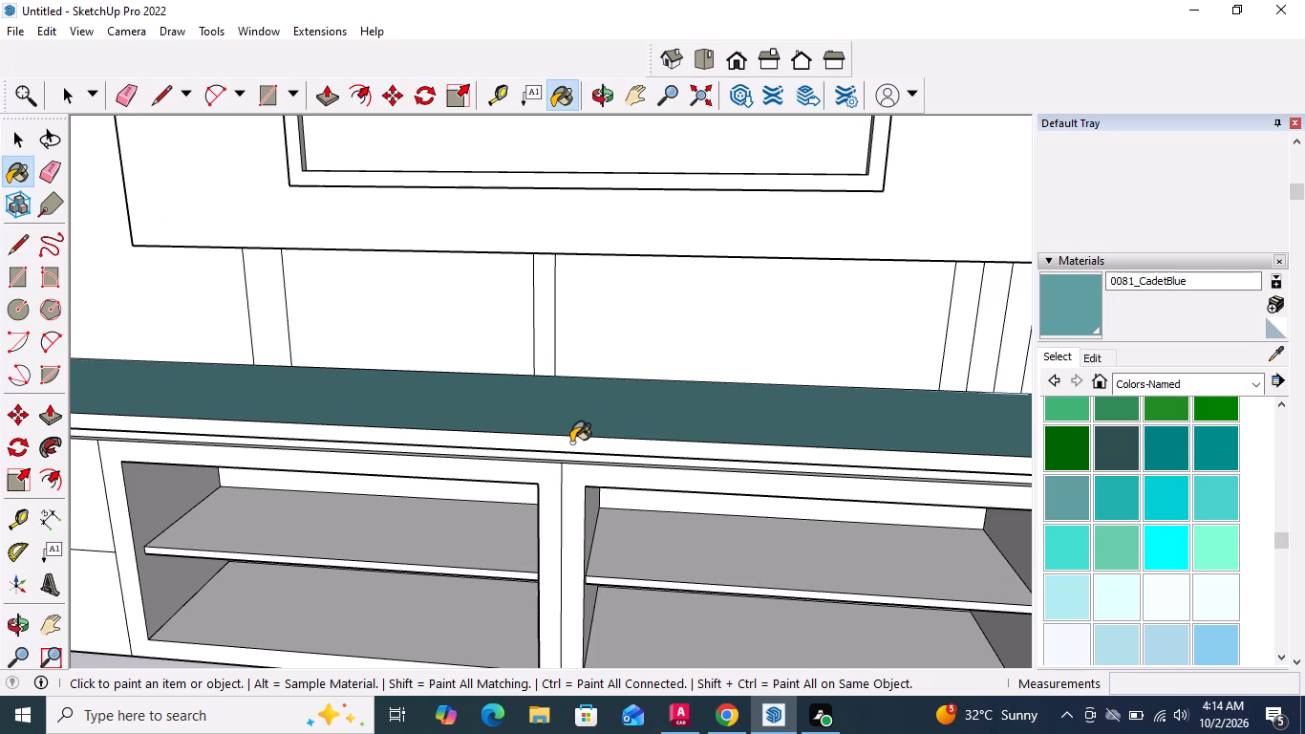
{"action": "scroll", "coordinate": [562, 455], "scroll_direction": "up", "scroll_amount": 7}
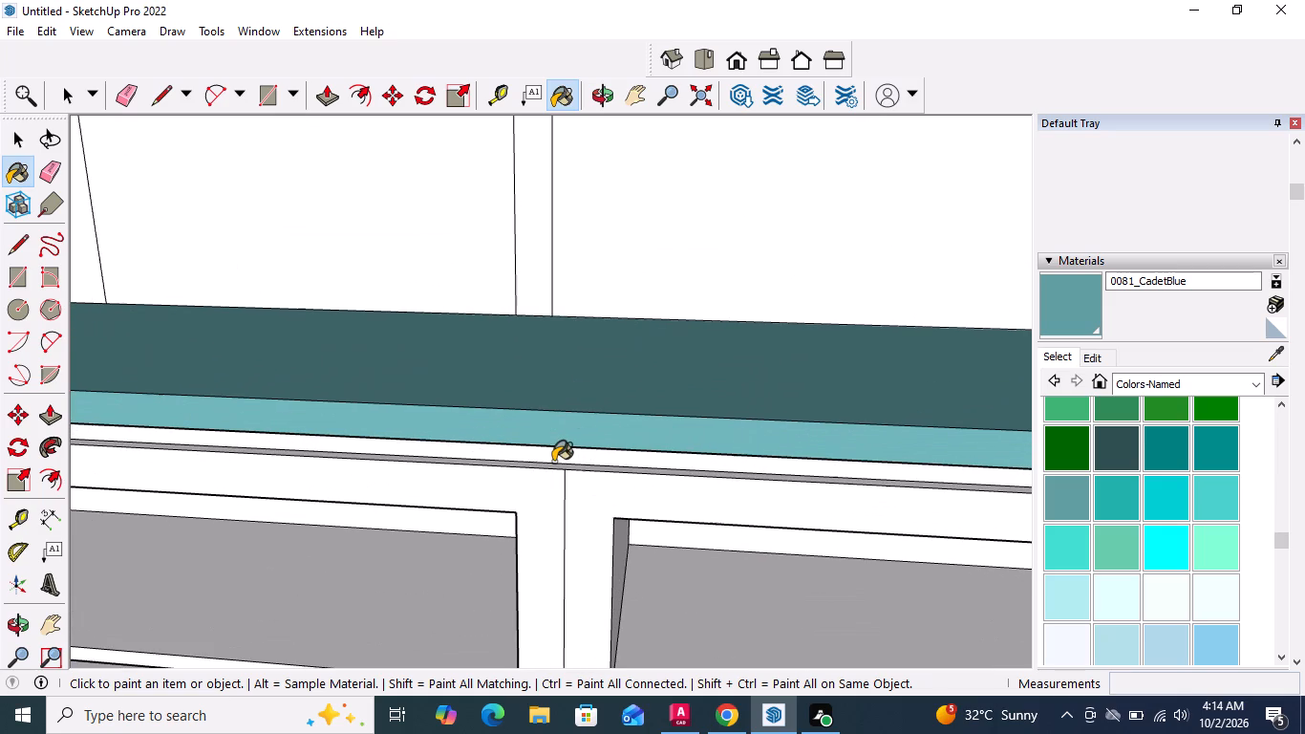
{"action": "left_click", "coordinate": [555, 456]}
Paint the base cabinet's exposed right end face and its narrow front edge with 0081_CadetBlue.
{"action": "scroll", "coordinate": [562, 434], "scroll_direction": "down", "scroll_amount": 9}
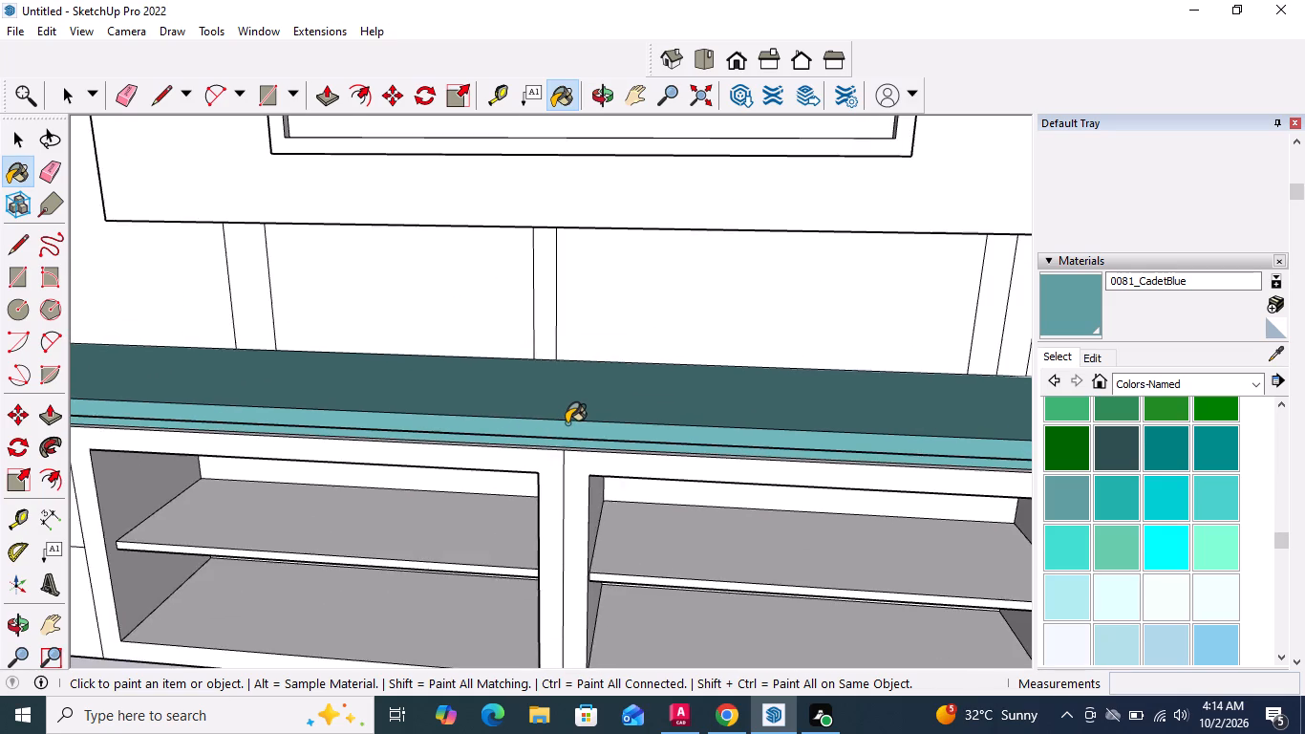
{"action": "scroll", "coordinate": [567, 423], "scroll_direction": "down", "scroll_amount": 12}
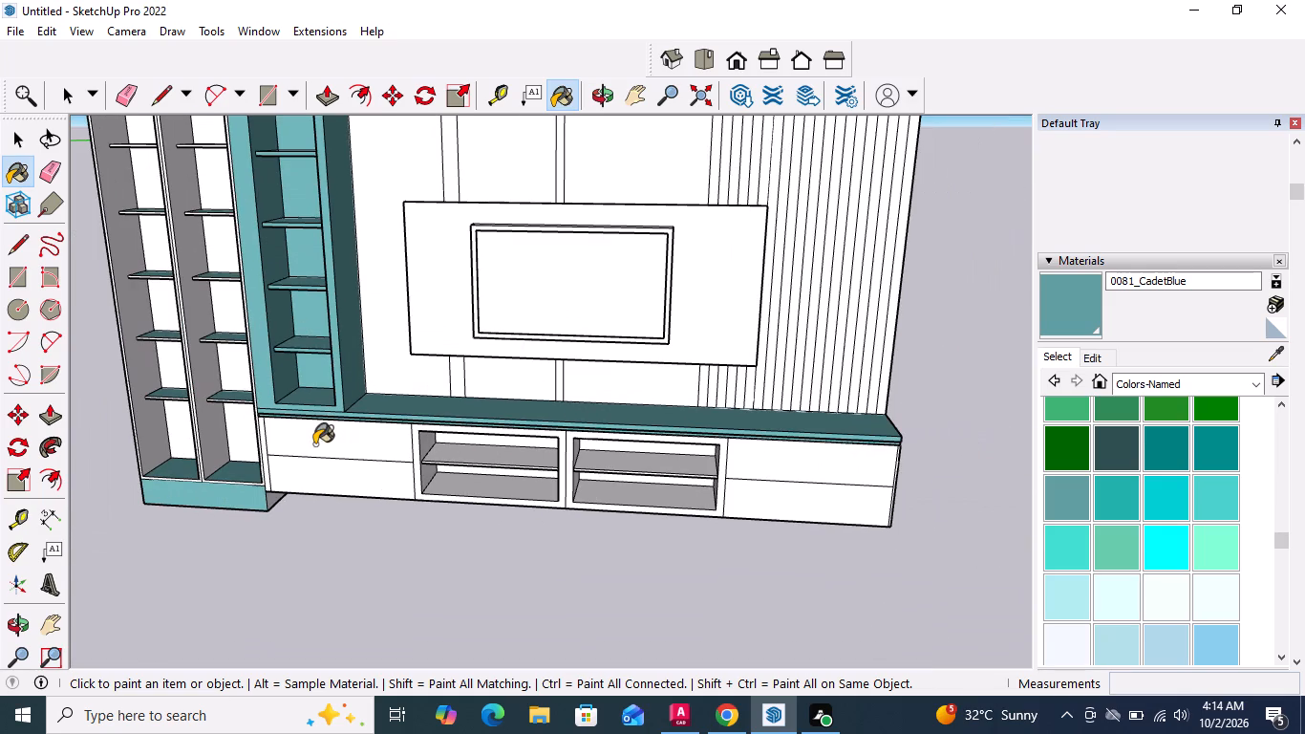
{"action": "middle_click_drag", "start_coordinate": [904, 472], "coordinate": [801, 481]}
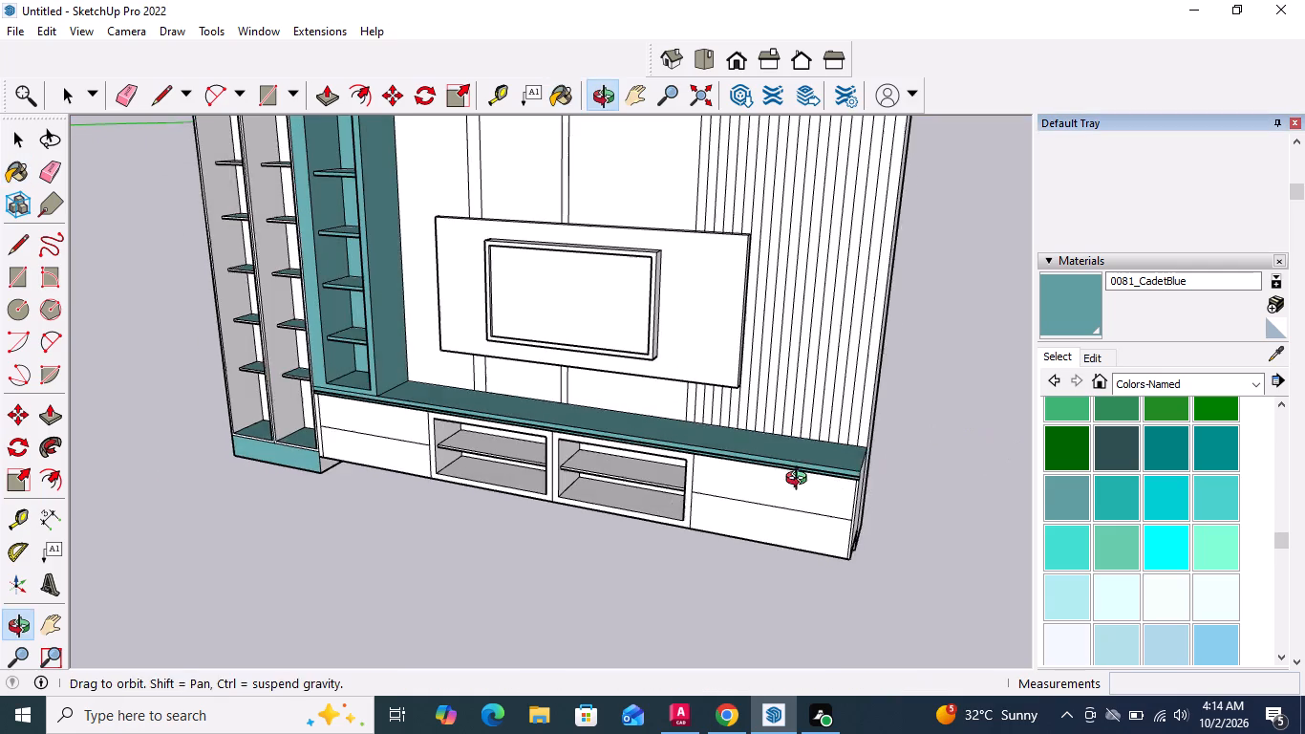
{"action": "middle_click_drag", "start_coordinate": [801, 481], "coordinate": [790, 481]}
{"action": "middle_click_drag", "start_coordinate": [858, 502], "coordinate": [750, 466]}
{"action": "left_click", "coordinate": [807, 515]}
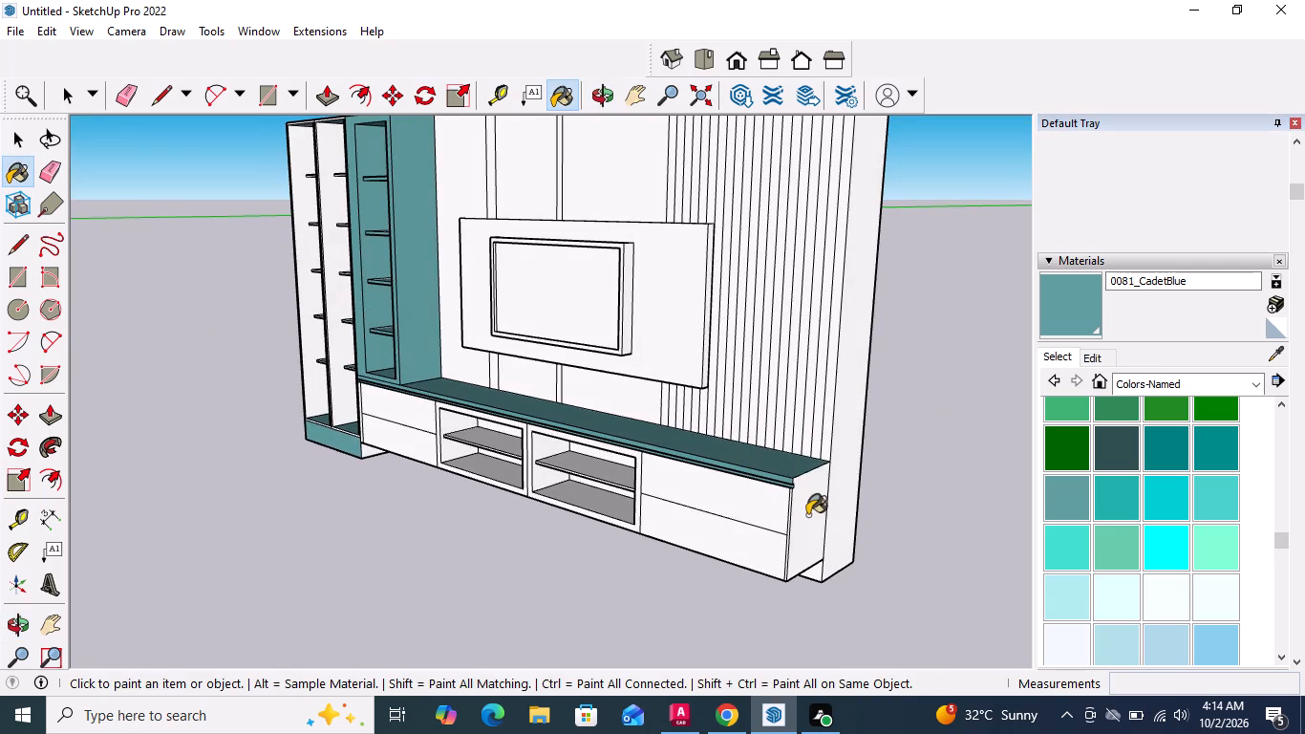
{"action": "scroll", "coordinate": [794, 529], "scroll_direction": "up", "scroll_amount": 18}
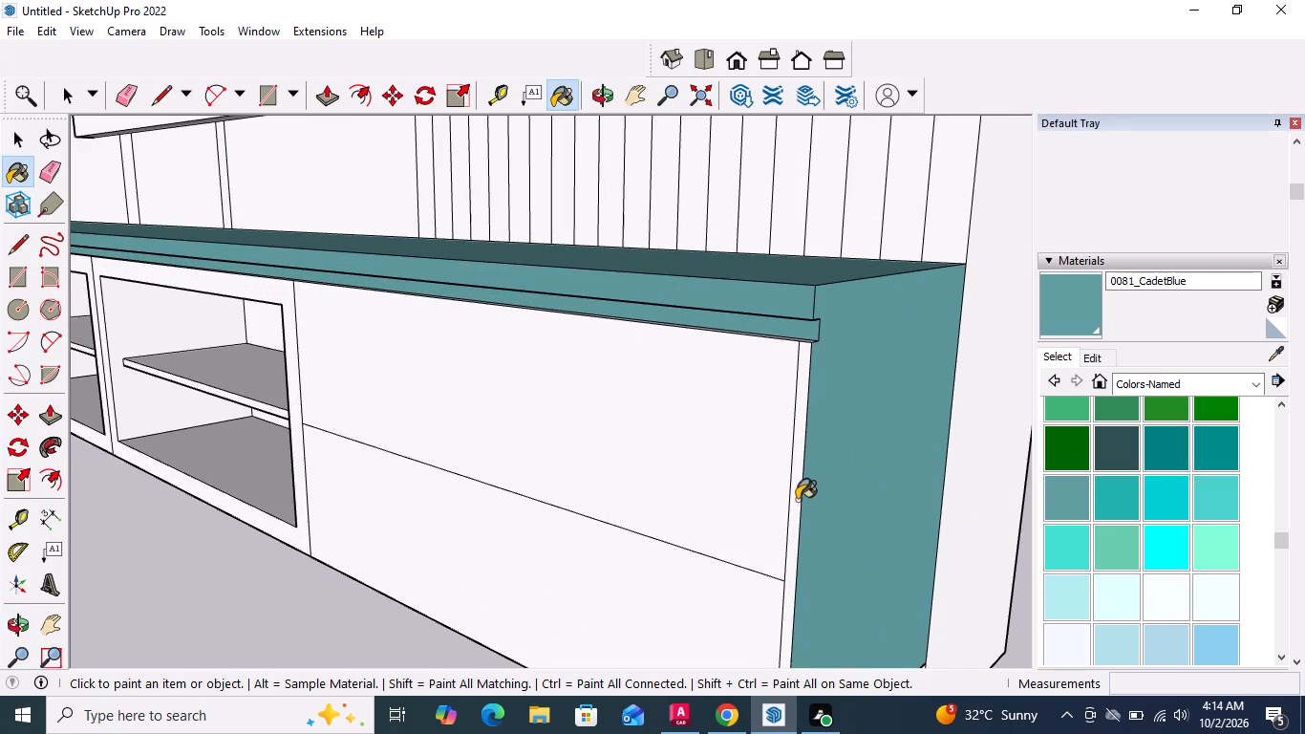
{"action": "left_click", "coordinate": [796, 500]}
Paint the back faces above and below the shelves in the base cabinet's two open compartments with 0081_CadetBlue.
{"action": "scroll", "coordinate": [790, 451], "scroll_direction": "down", "scroll_amount": 9}
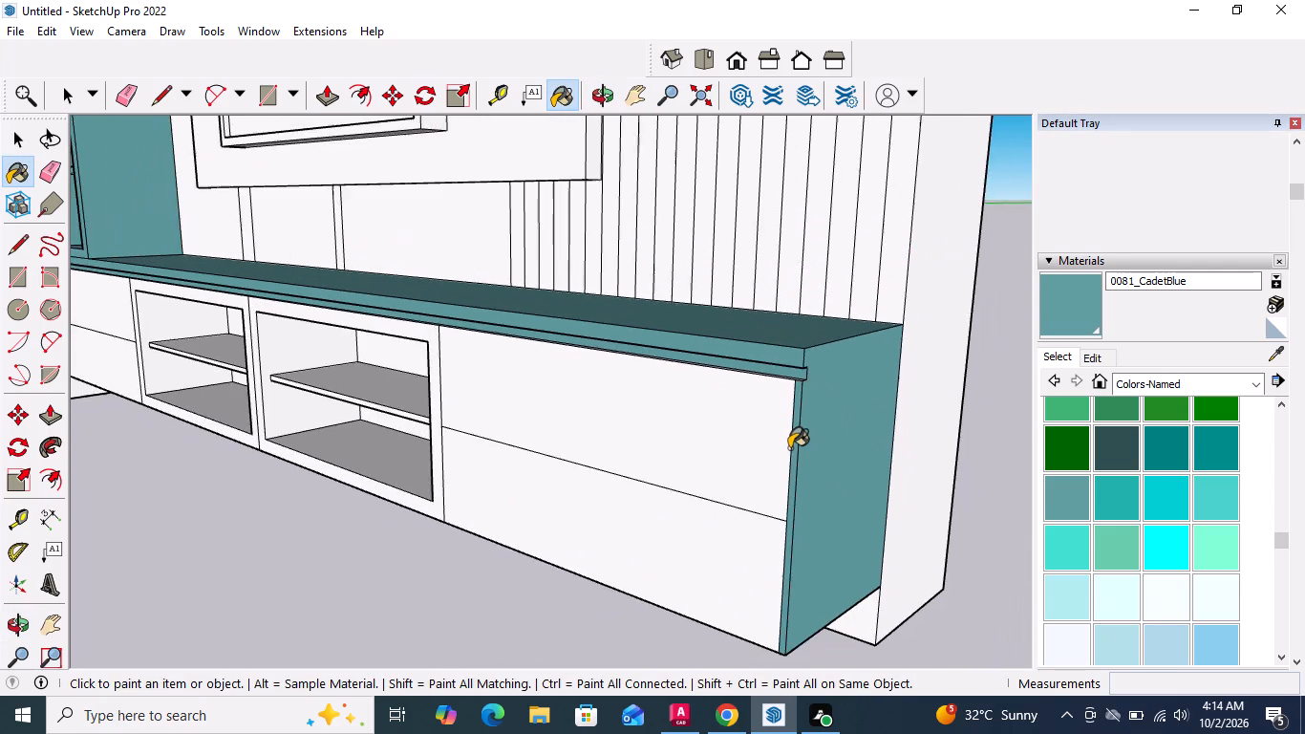
{"action": "scroll", "coordinate": [791, 444], "scroll_direction": "down", "scroll_amount": 4}
{"action": "middle_click_drag", "start_coordinate": [283, 458], "coordinate": [442, 399]}
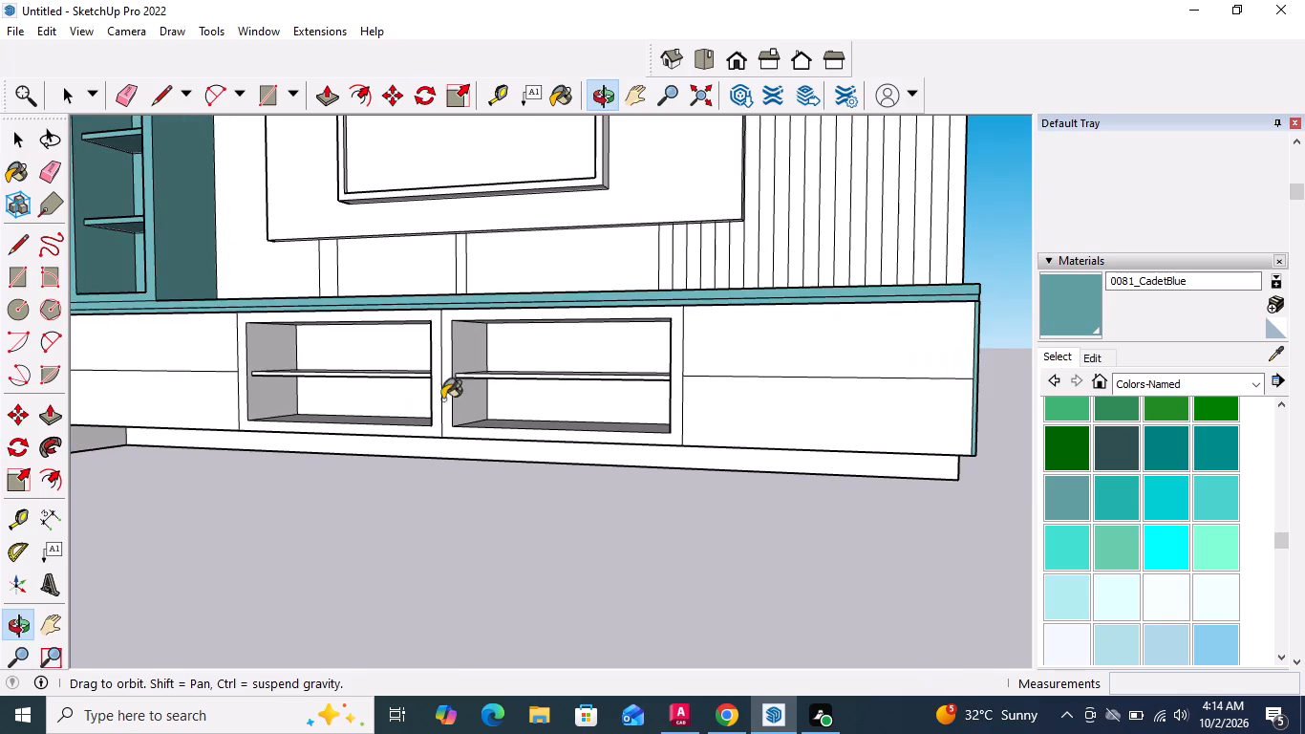
{"action": "left_click", "coordinate": [545, 360]}
{"action": "left_click_drag", "start_coordinate": [533, 397], "coordinate": [519, 402]}
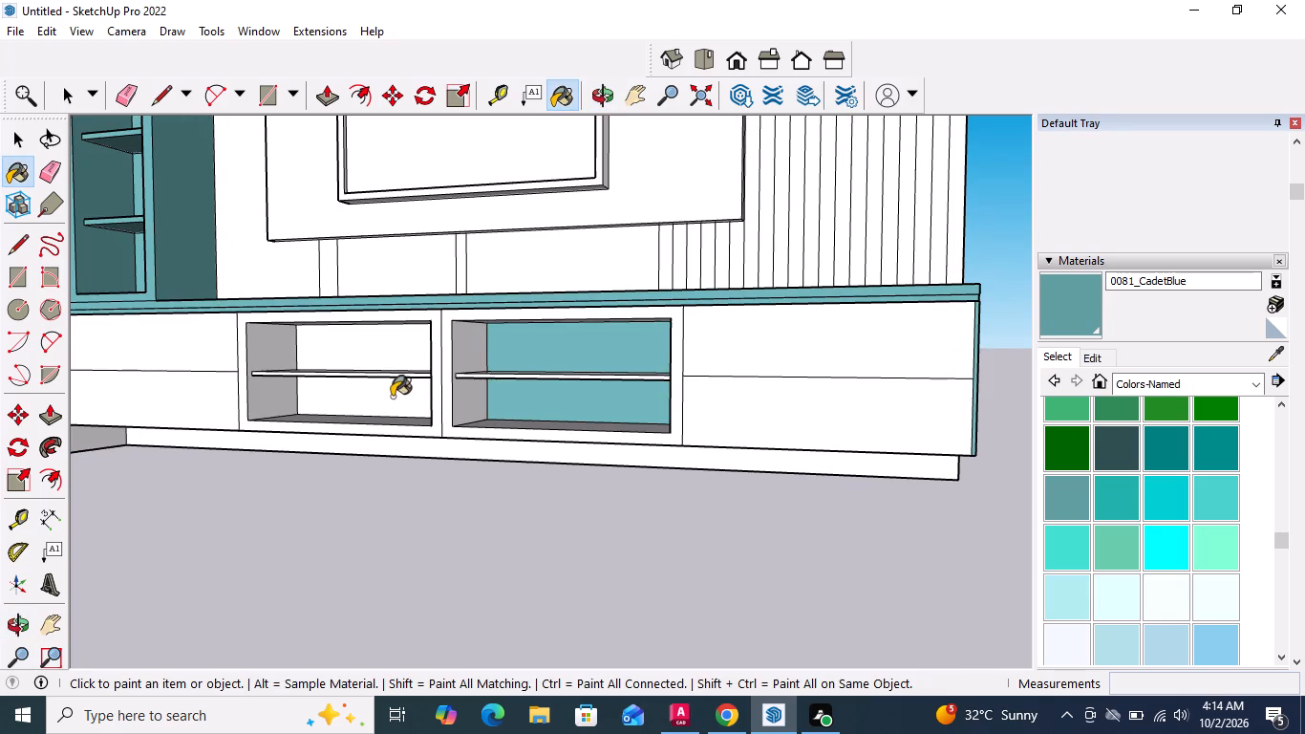
{"action": "left_click", "coordinate": [392, 390]}
{"action": "left_click", "coordinate": [408, 358]}
Paint the top faces and front edges of the shelves in the base cabinet's two open compartments with 0081_CadetBlue.
{"action": "middle_click_drag", "start_coordinate": [373, 377], "coordinate": [384, 464]}
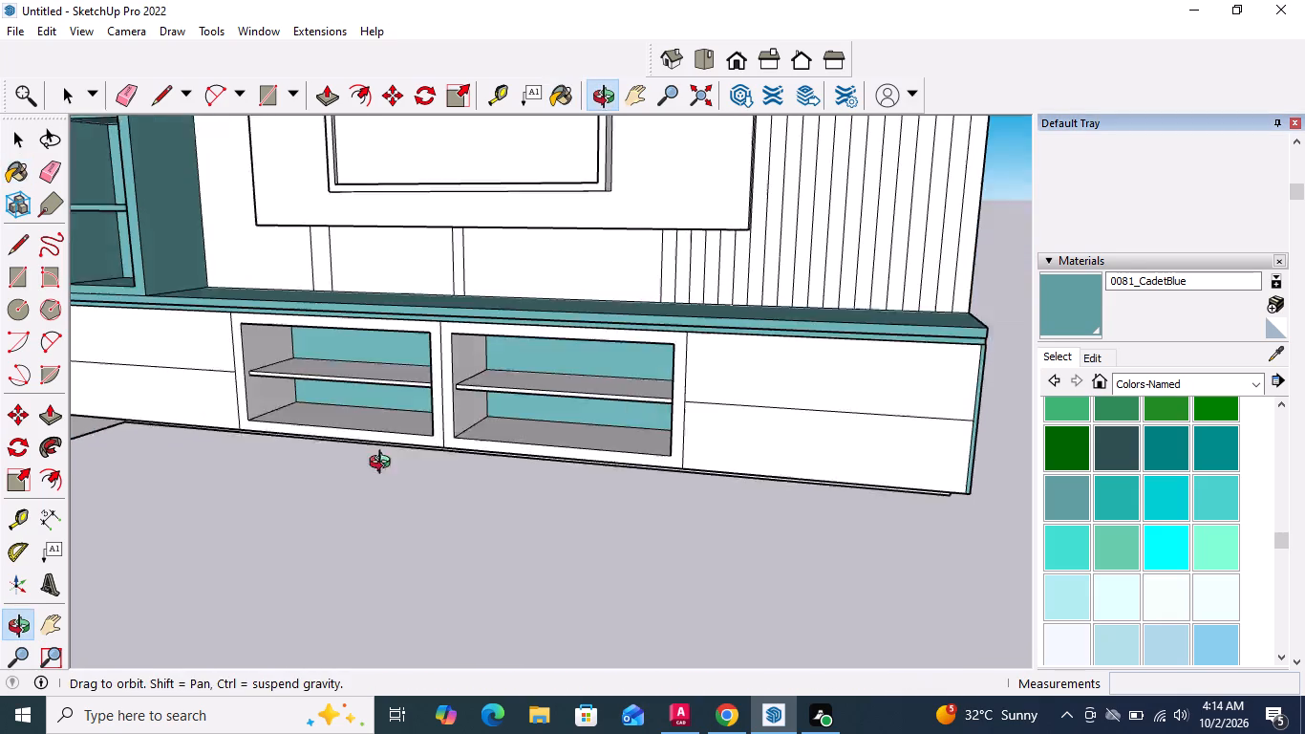
{"action": "middle_click_drag", "start_coordinate": [384, 464], "coordinate": [396, 500]}
{"action": "left_click_drag", "start_coordinate": [394, 379], "coordinate": [405, 381]}
{"action": "left_click", "coordinate": [517, 403]}
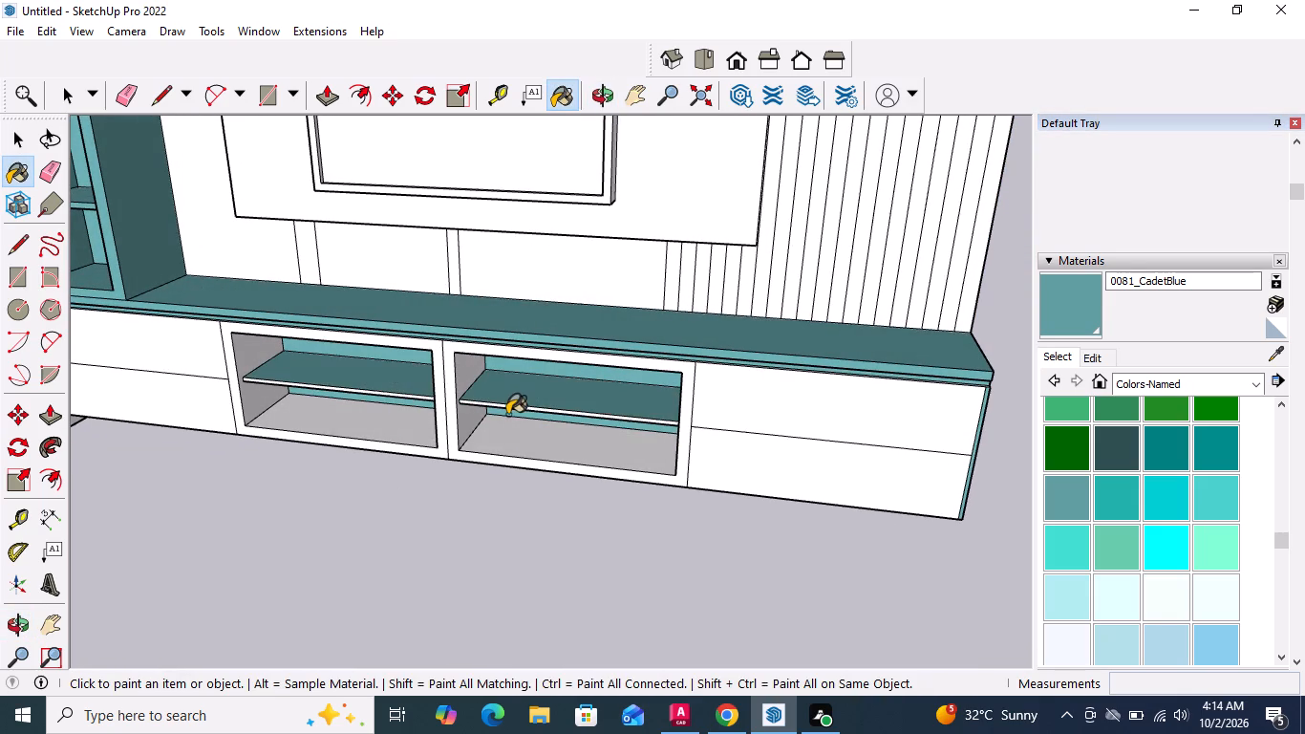
{"action": "left_click", "coordinate": [510, 403]}
{"action": "left_click", "coordinate": [480, 400]}
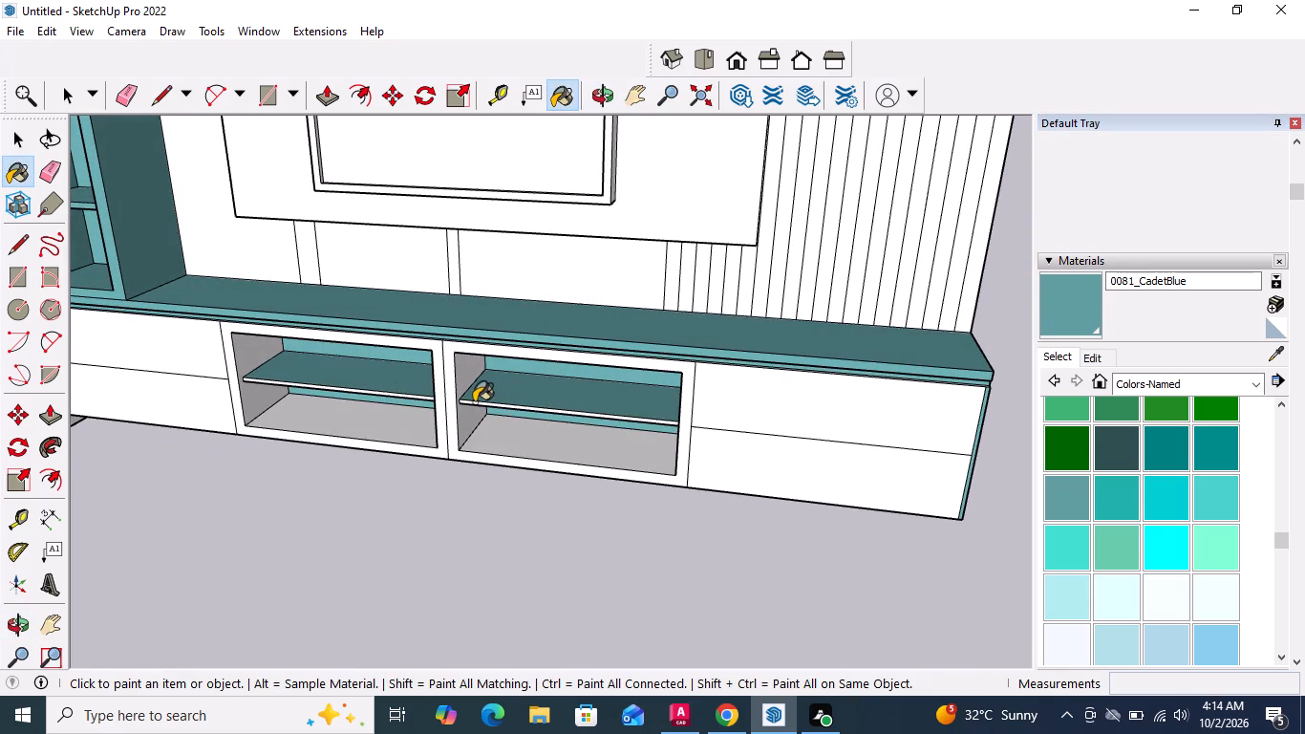
{"action": "left_click", "coordinate": [473, 402]}
{"action": "left_click", "coordinate": [348, 388]}
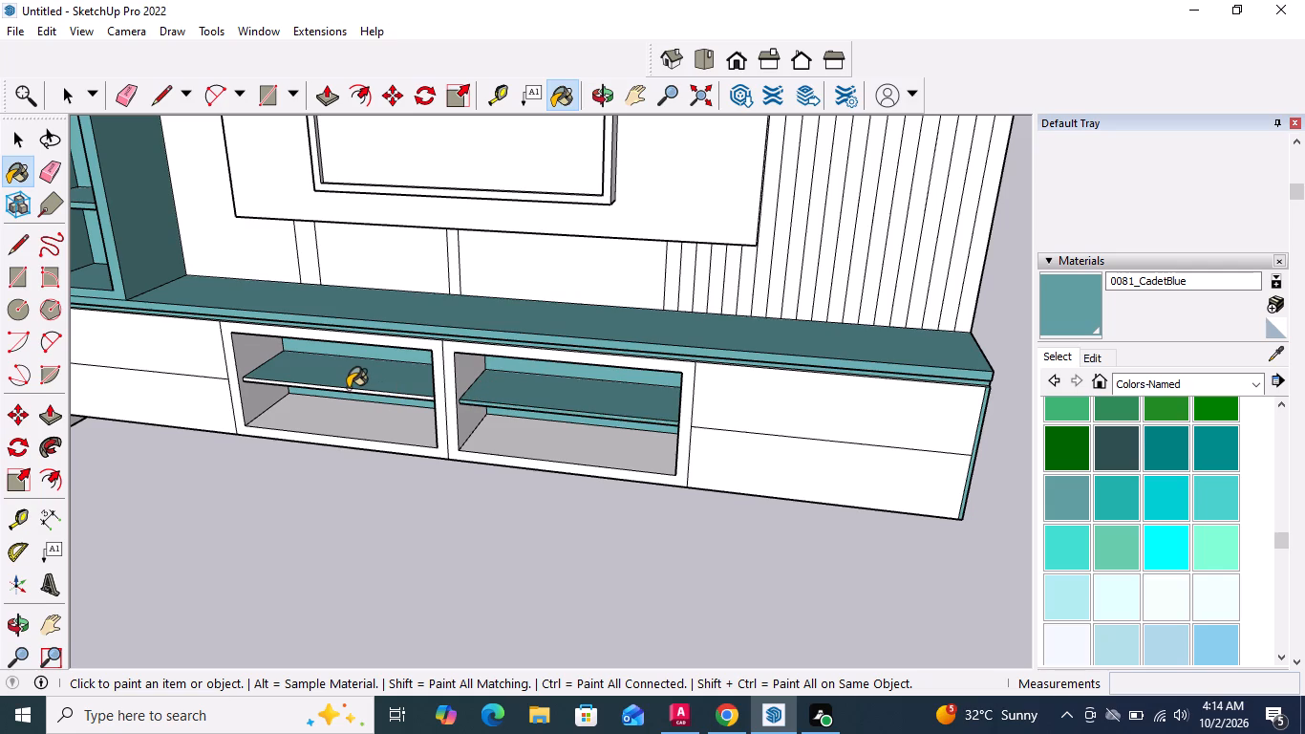
{"action": "left_click", "coordinate": [348, 388]}
{"action": "left_click", "coordinate": [346, 392]}
{"action": "middle_click_drag", "start_coordinate": [373, 430], "coordinate": [416, 380]}
{"action": "scroll", "coordinate": [386, 400], "scroll_direction": "up", "scroll_amount": 9}
{"action": "left_click", "coordinate": [389, 399]}
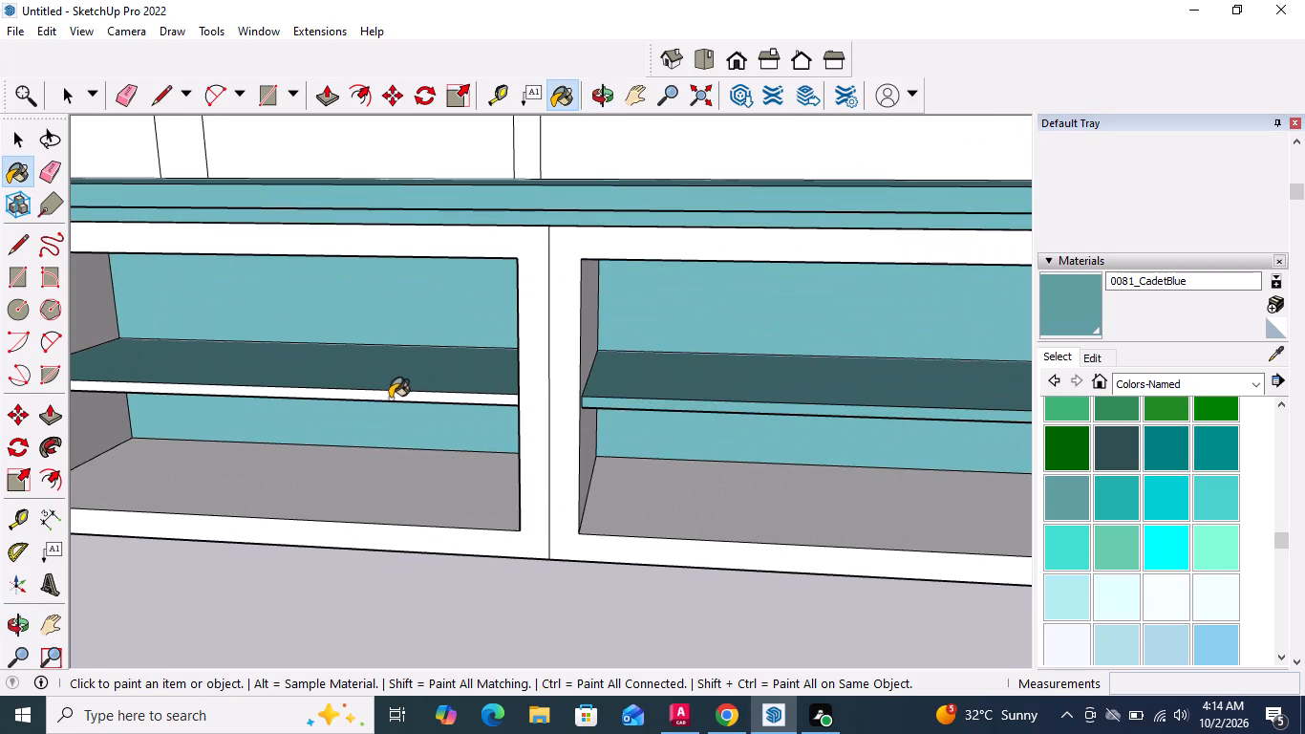
Paint the side faces, floor and shelf underside of the base cabinet's left open compartment with 0081_CadetBlue.
{"action": "scroll", "coordinate": [488, 419], "scroll_direction": "down", "scroll_amount": 6}
{"action": "left_click_drag", "start_coordinate": [257, 422], "coordinate": [268, 435]}
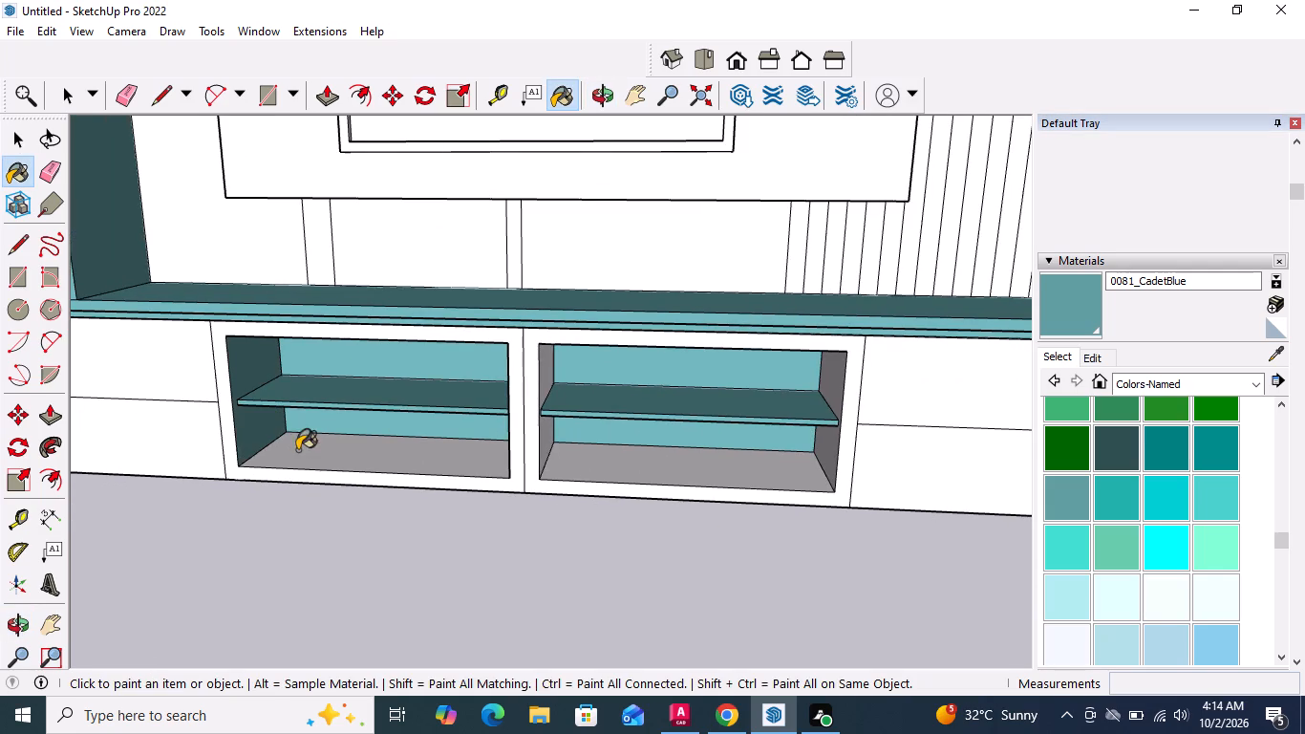
{"action": "left_click", "coordinate": [311, 461]}
{"action": "middle_click_drag", "start_coordinate": [544, 505], "coordinate": [824, 326]}
{"action": "left_click", "coordinate": [536, 421]}
{"action": "left_click", "coordinate": [503, 386]}
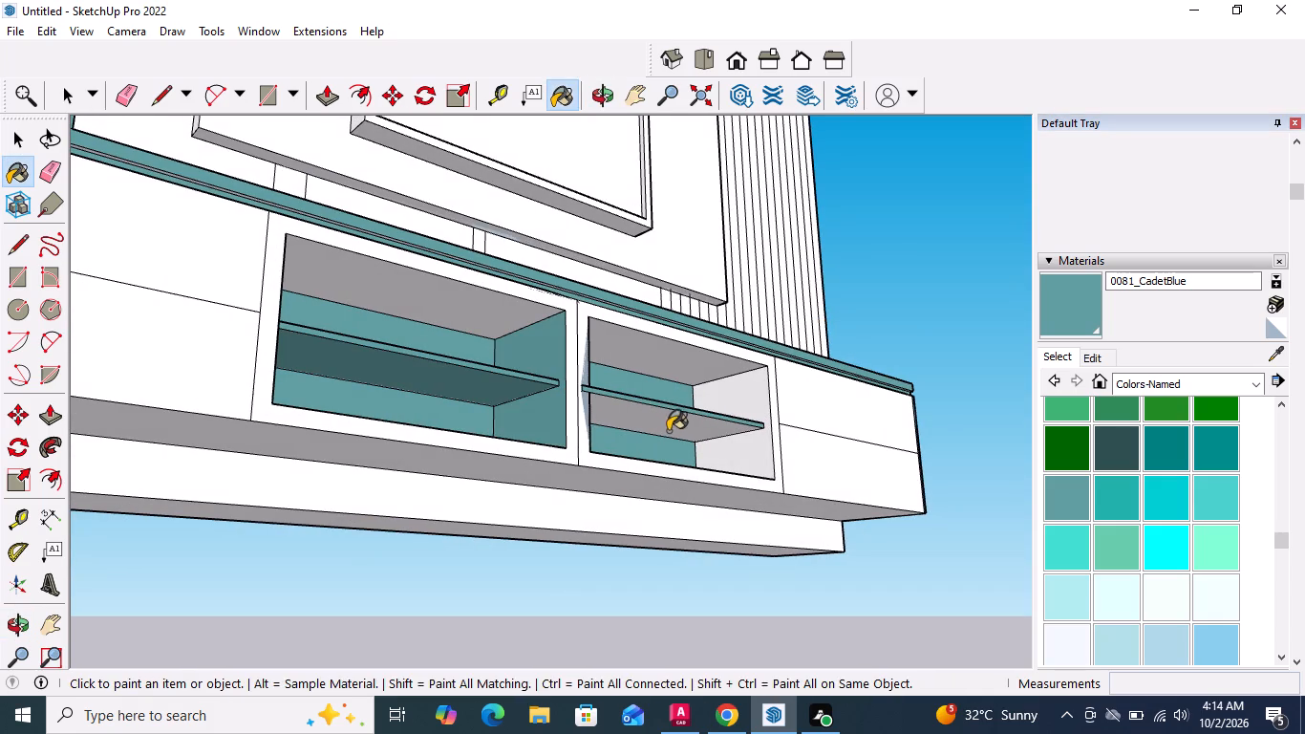
Paint the shelf underside, right side face and floor of the base cabinet's right open compartment with 0081_CadetBlue.
{"action": "left_click", "coordinate": [668, 431]}
{"action": "left_click", "coordinate": [738, 394]}
{"action": "middle_click_drag", "start_coordinate": [665, 456], "coordinate": [640, 617]}
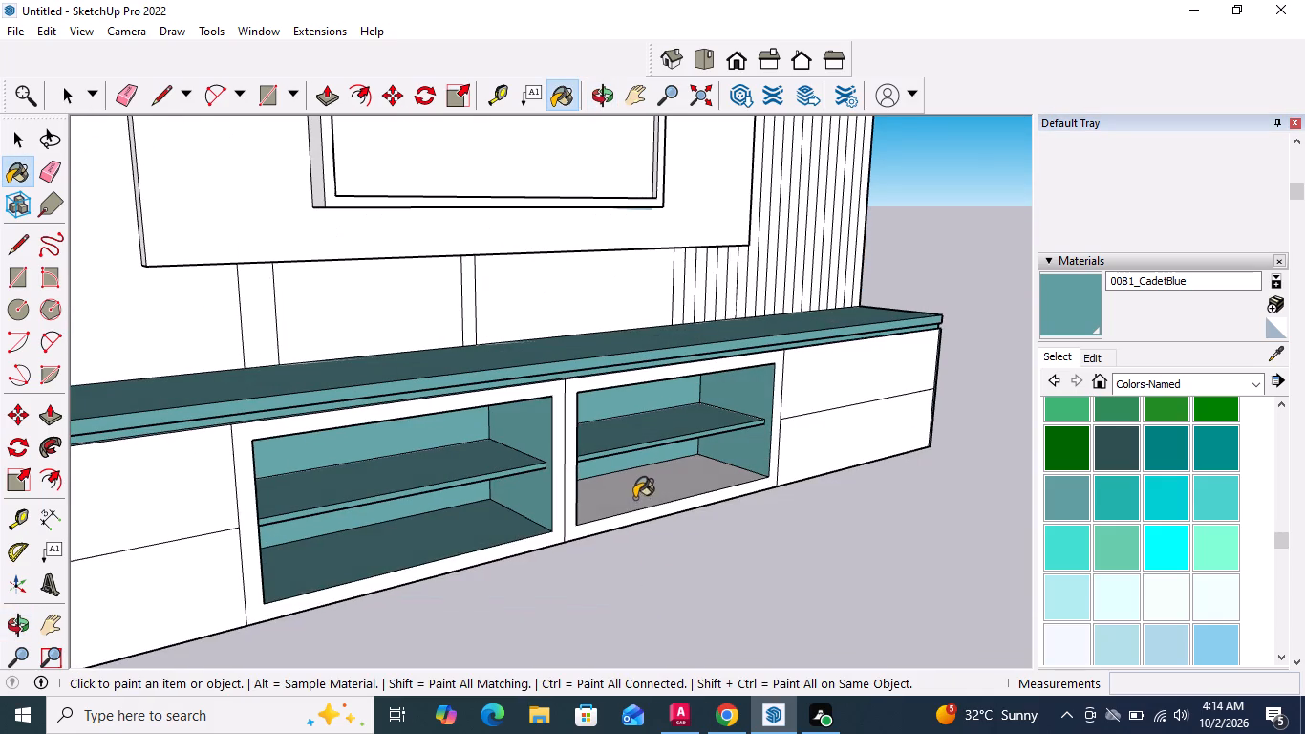
{"action": "left_click", "coordinate": [634, 497]}
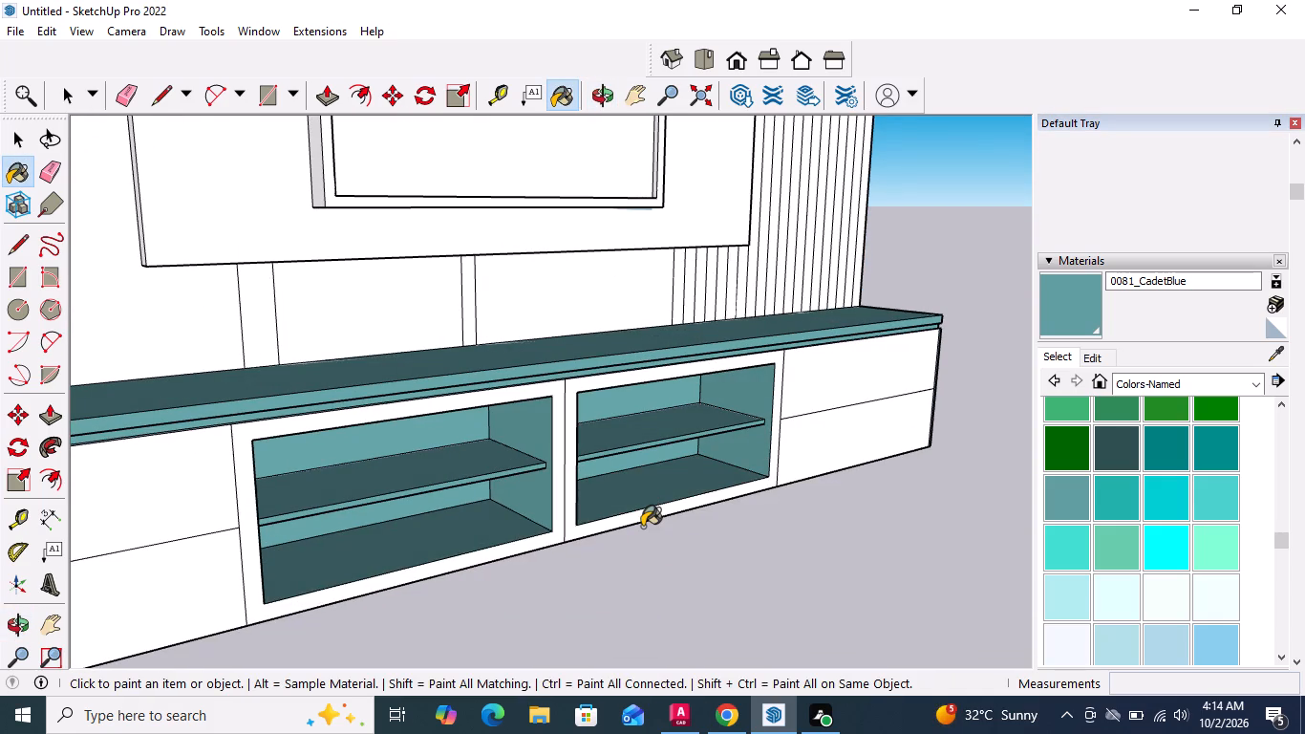
Paint the nine rightmost narrow strips of the back panel's slatted section with 0081_CadetBlue.
{"action": "scroll", "coordinate": [586, 447], "scroll_direction": "down", "scroll_amount": 4}
{"action": "scroll", "coordinate": [503, 452], "scroll_direction": "down", "scroll_amount": 4}
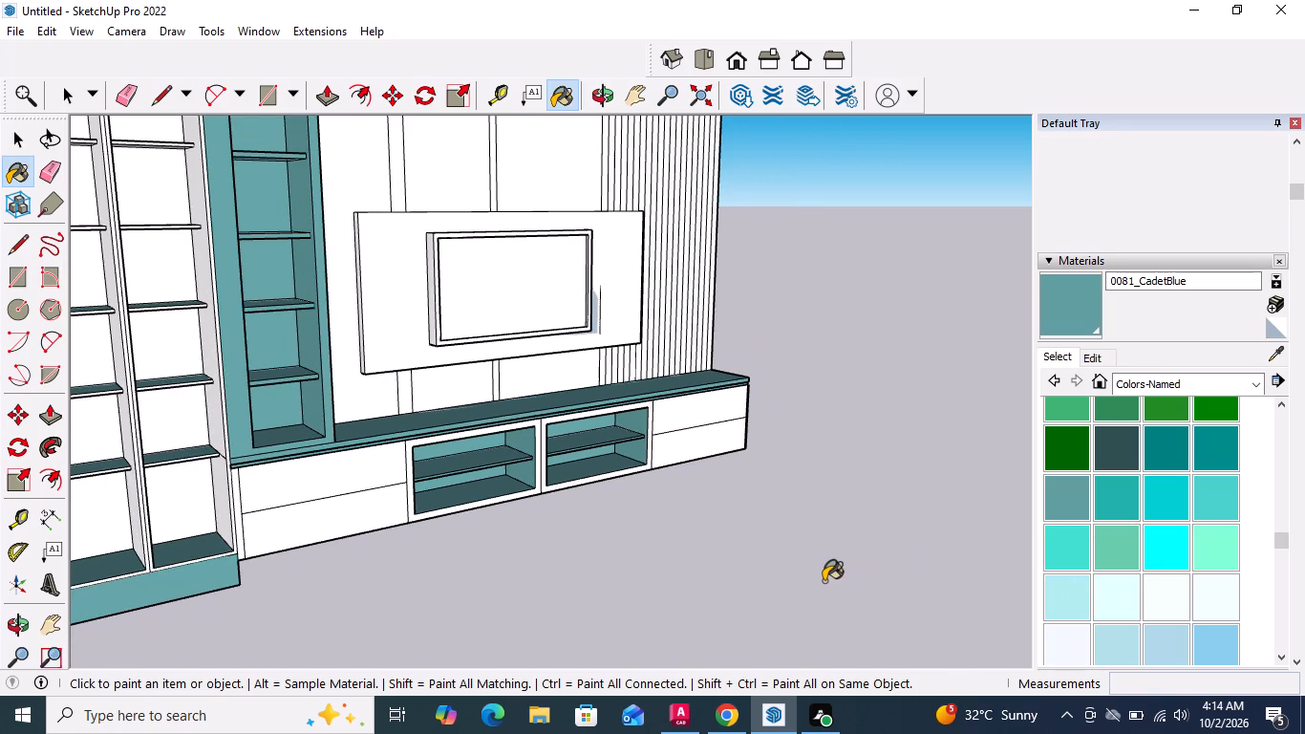
{"action": "scroll", "coordinate": [824, 581], "scroll_direction": "down", "scroll_amount": 3}
{"action": "scroll", "coordinate": [763, 200], "scroll_direction": "up", "scroll_amount": 8}
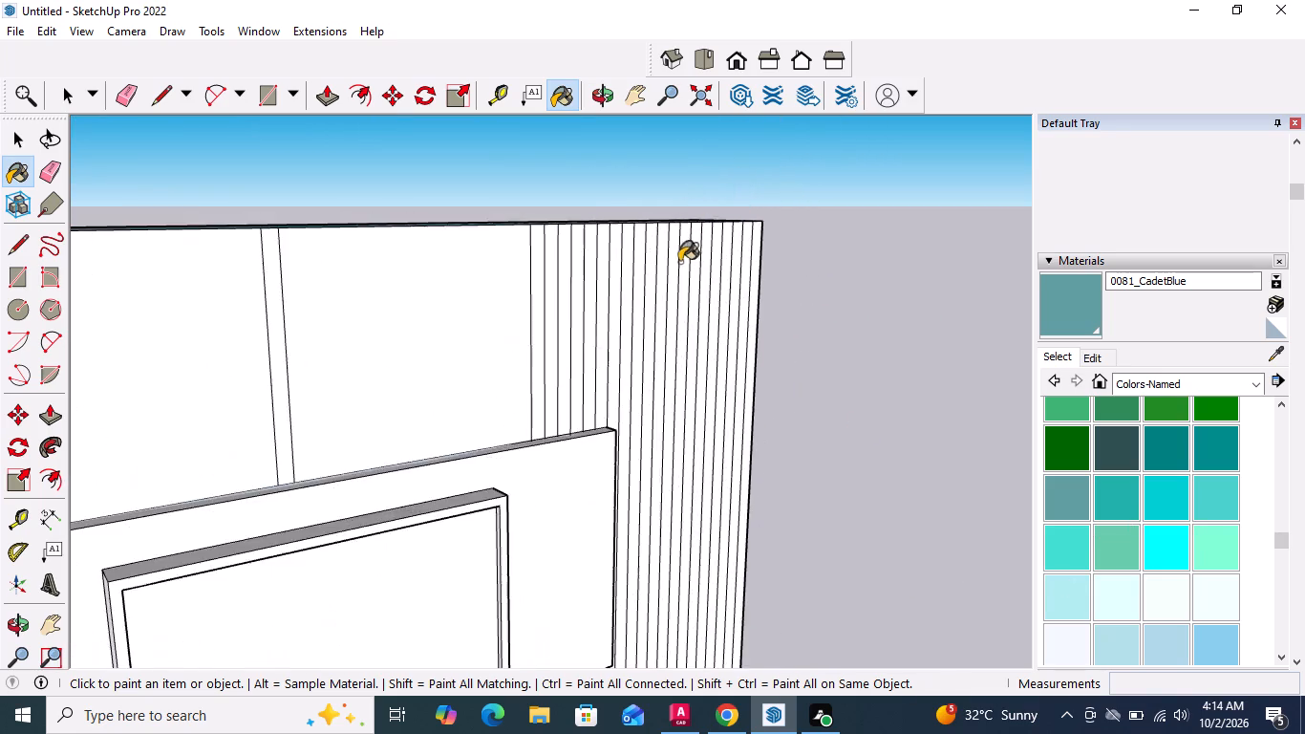
{"action": "scroll", "coordinate": [691, 286], "scroll_direction": "up", "scroll_amount": 3}
{"action": "scroll", "coordinate": [747, 173], "scroll_direction": "up", "scroll_amount": 6}
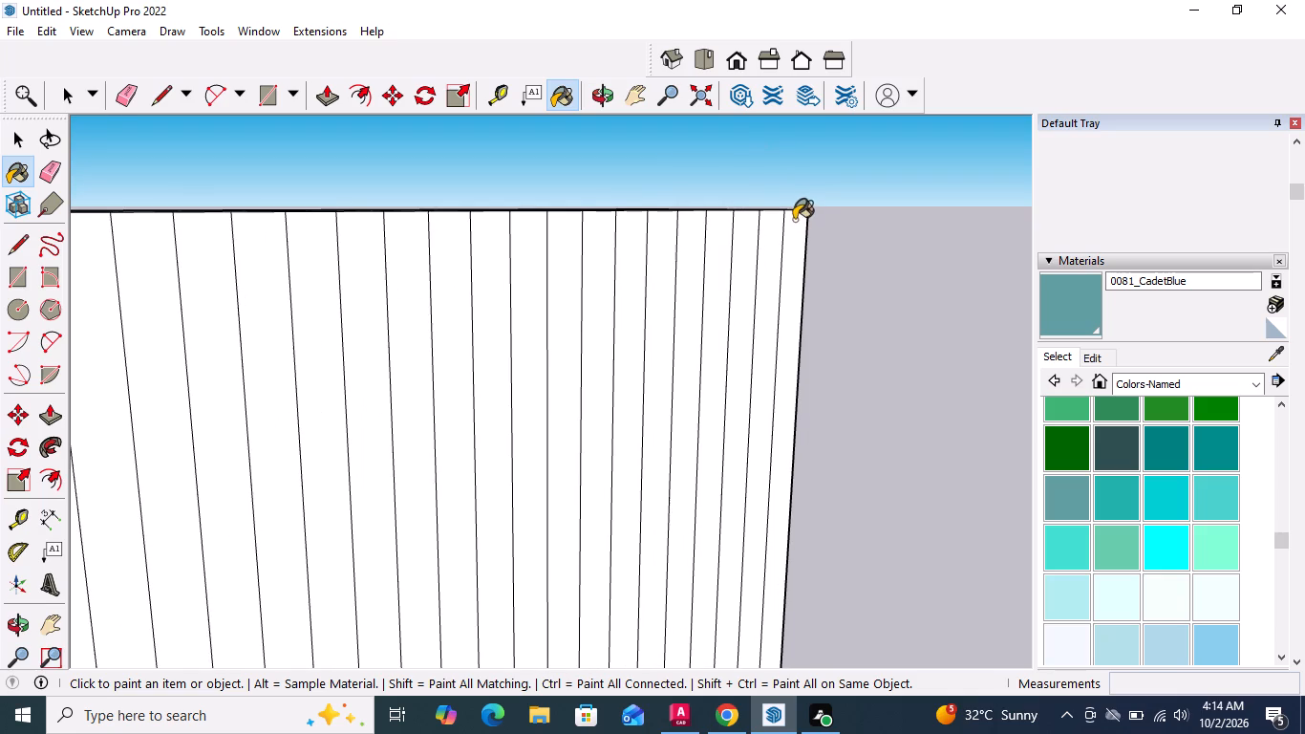
{"action": "left_click", "coordinate": [794, 220]}
{"action": "left_click", "coordinate": [766, 228]}
{"action": "left_click", "coordinate": [742, 240]}
{"action": "left_click", "coordinate": [710, 242]}
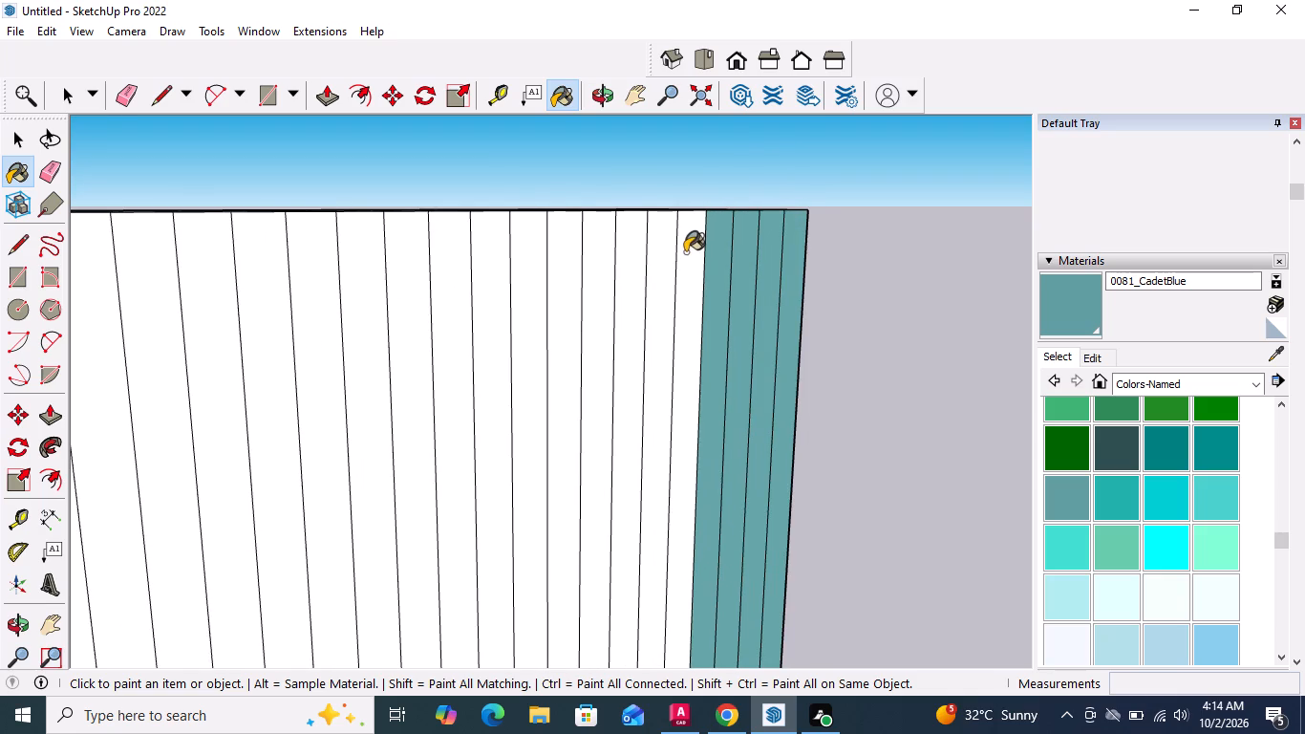
{"action": "left_click", "coordinate": [684, 252]}
{"action": "left_click", "coordinate": [653, 257]}
{"action": "left_click", "coordinate": [628, 268]}
{"action": "left_click_drag", "start_coordinate": [597, 270], "coordinate": [577, 273]}
{"action": "left_click", "coordinate": [599, 247]}
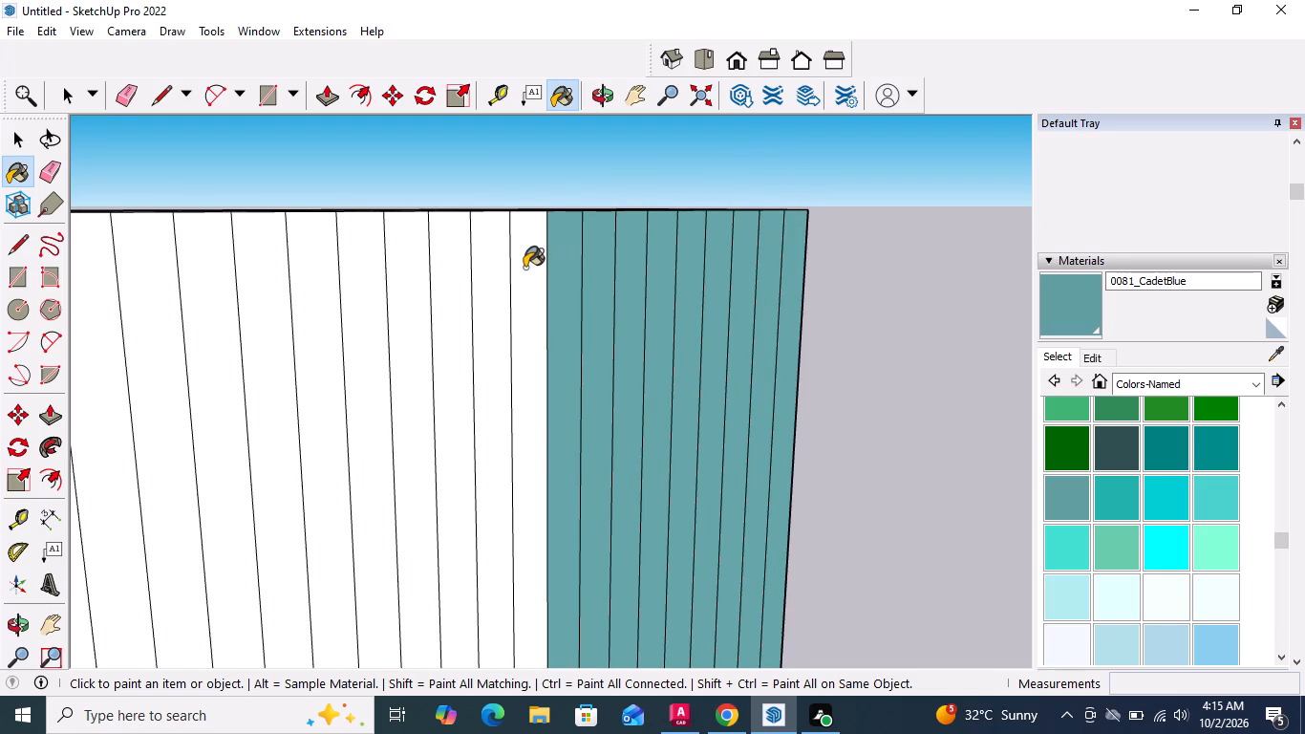
Paint the remaining narrow strips of the slatted section, up to its left edge above the TV panel, with 0081_CadetBlue.
{"action": "left_click", "coordinate": [524, 268]}
{"action": "left_click", "coordinate": [498, 267]}
{"action": "left_click_drag", "start_coordinate": [452, 270], "coordinate": [440, 273]}
{"action": "left_click", "coordinate": [412, 272]}
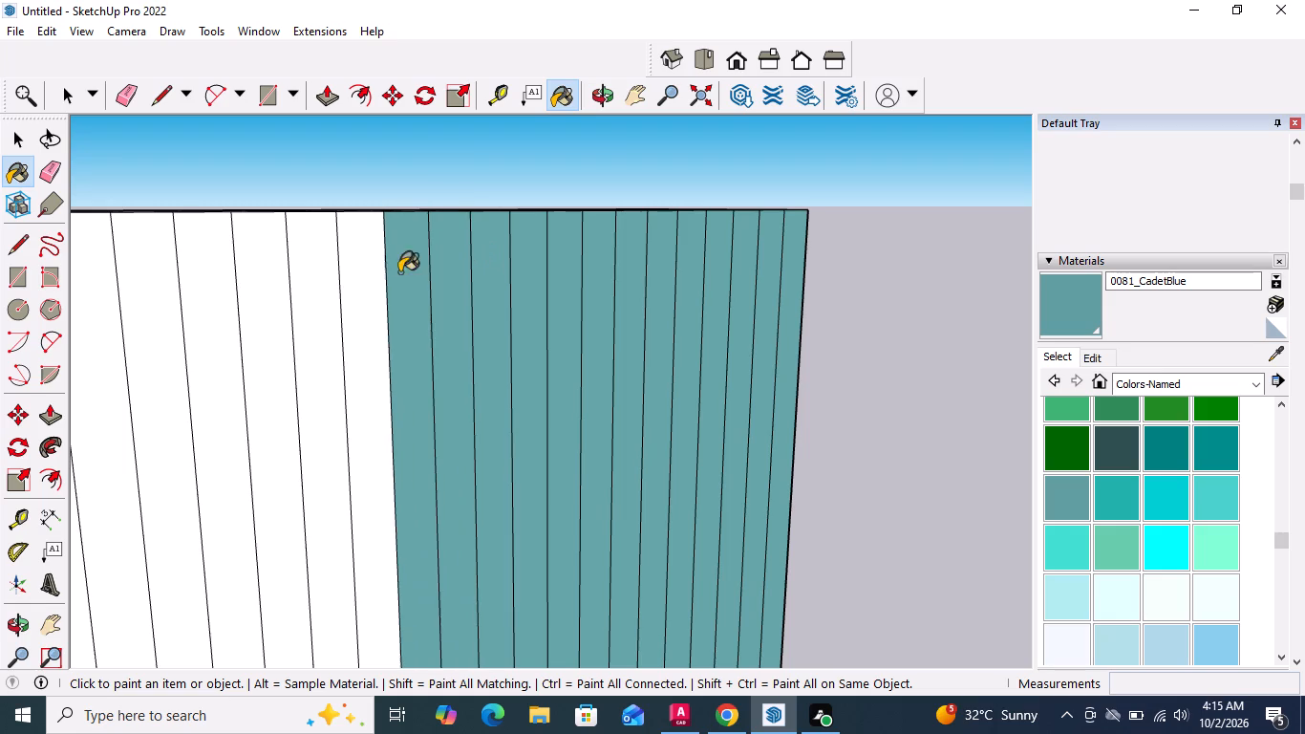
{"action": "left_click", "coordinate": [369, 271]}
{"action": "left_click", "coordinate": [316, 273]}
{"action": "left_click", "coordinate": [266, 274]}
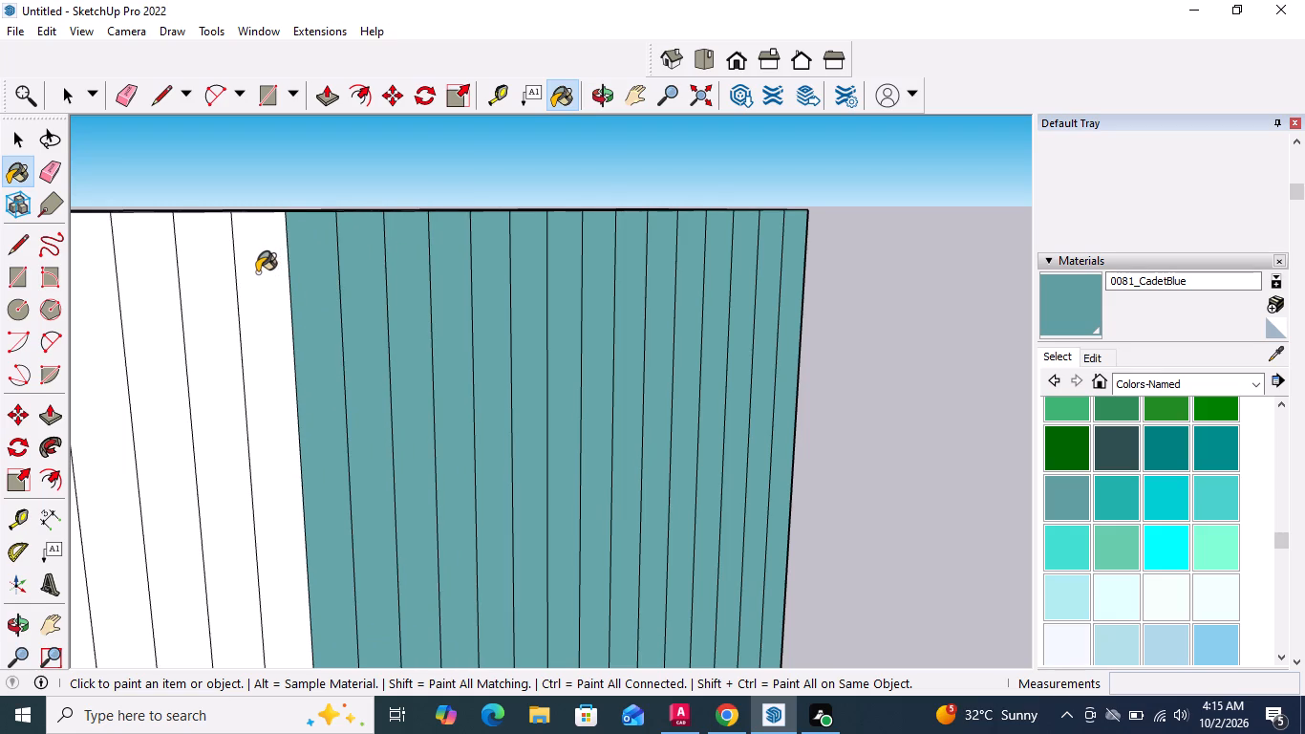
{"action": "left_click", "coordinate": [209, 270]}
{"action": "left_click_drag", "start_coordinate": [156, 281], "coordinate": [181, 281]}
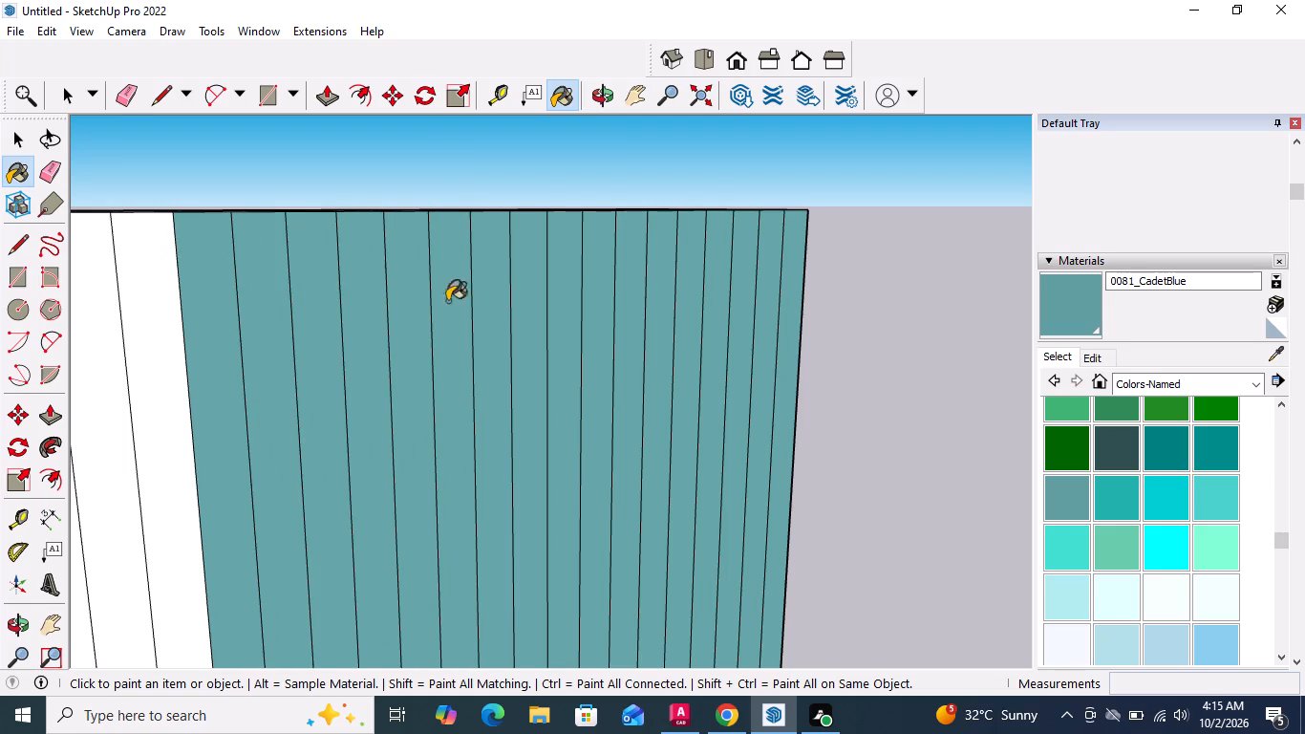
{"action": "scroll", "coordinate": [559, 318], "scroll_direction": "down", "scroll_amount": 4}
{"action": "scroll", "coordinate": [364, 280], "scroll_direction": "down", "scroll_amount": 3}
{"action": "scroll", "coordinate": [318, 287], "scroll_direction": "up", "scroll_amount": 4}
{"action": "left_click", "coordinate": [335, 277]}
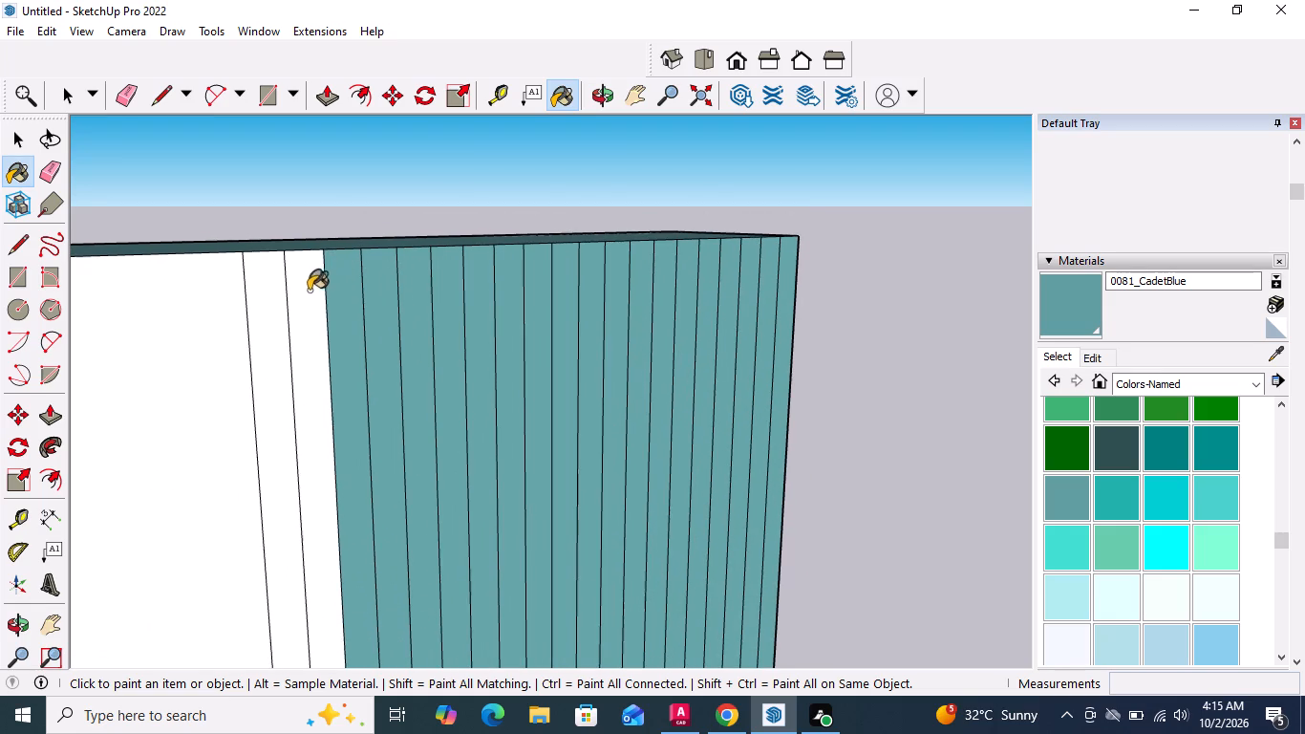
{"action": "left_click", "coordinate": [295, 294]}
{"action": "left_click", "coordinate": [257, 297]}
Paint the TV's screen, front frame and left outer side with 0137_Black.
{"action": "scroll", "coordinate": [493, 261], "scroll_direction": "down", "scroll_amount": 18}
{"action": "scroll", "coordinate": [1108, 537], "scroll_direction": "down", "scroll_amount": 5}
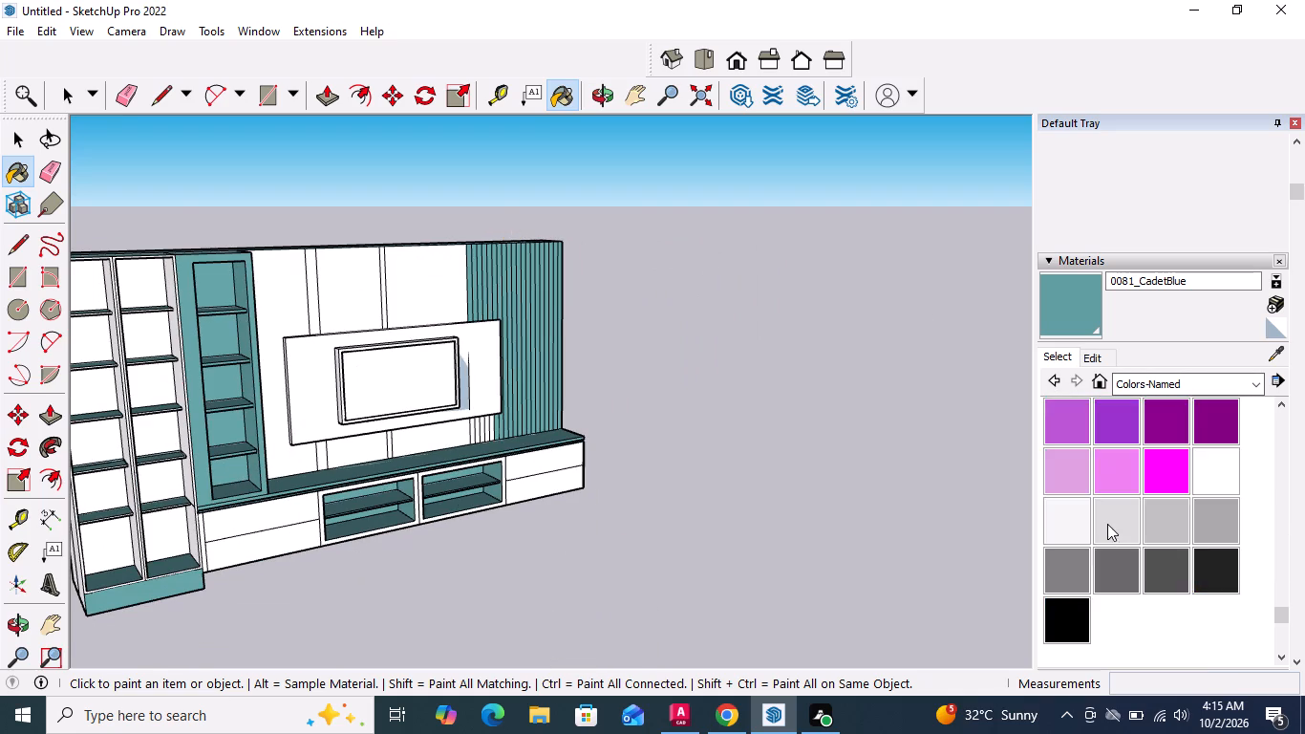
{"action": "scroll", "coordinate": [1107, 522], "scroll_direction": "down", "scroll_amount": 1}
{"action": "left_click", "coordinate": [1076, 510]}
{"action": "left_click", "coordinate": [380, 392]}
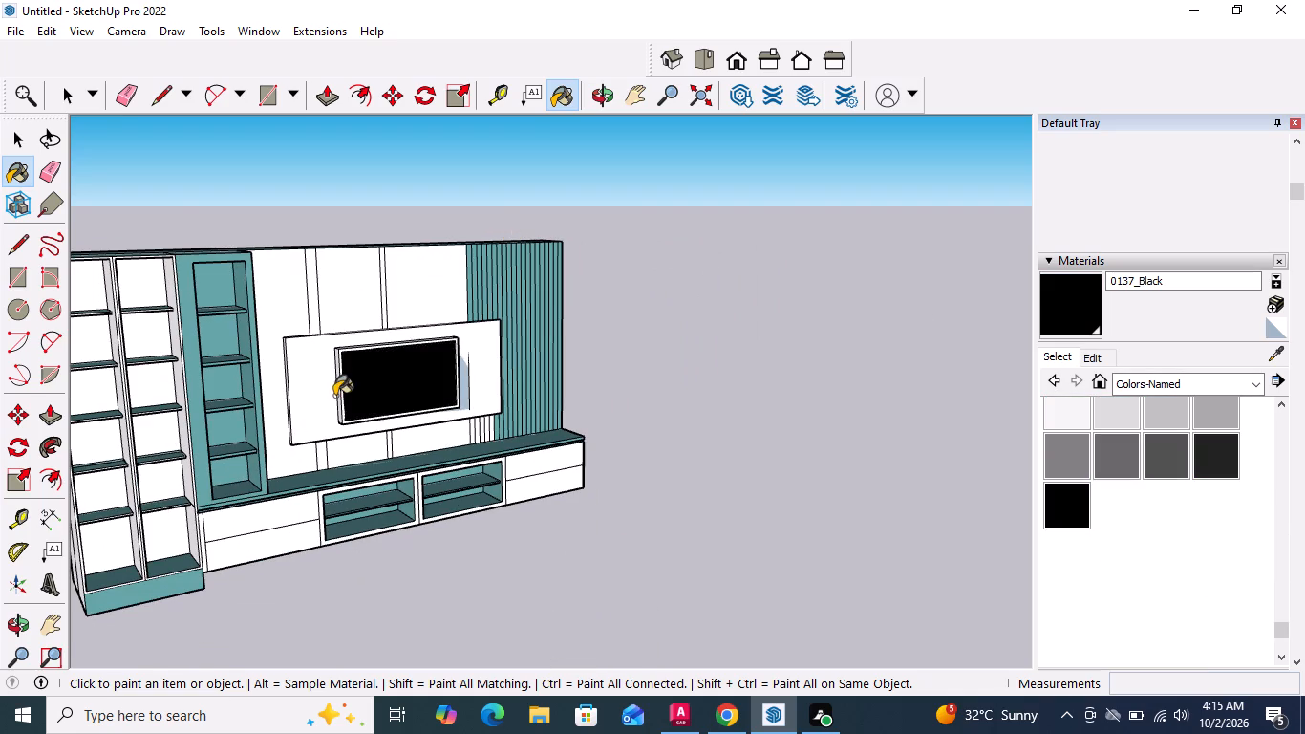
{"action": "scroll", "coordinate": [345, 381], "scroll_direction": "up", "scroll_amount": 18}
{"action": "left_click", "coordinate": [315, 363]}
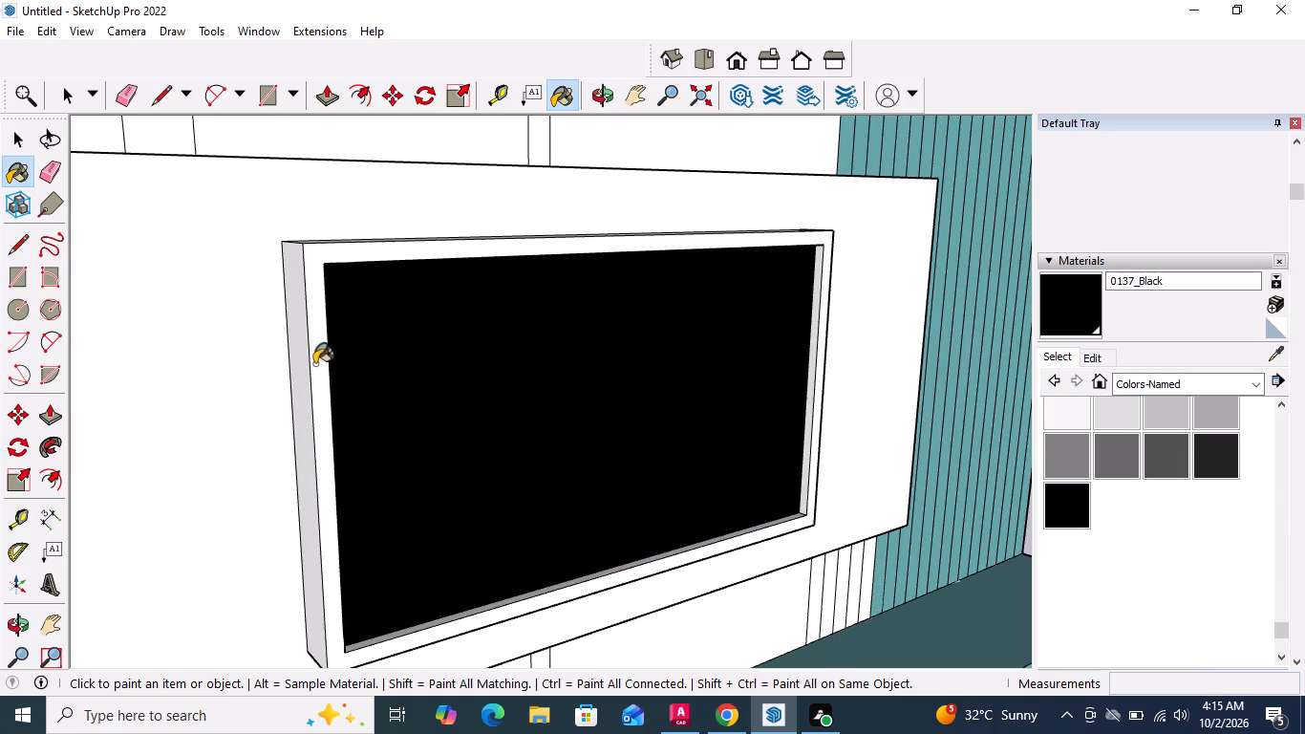
{"action": "left_click", "coordinate": [294, 371]}
Paint the TV's top, right and bottom outer sides with 0137_Black.
{"action": "middle_click_drag", "start_coordinate": [435, 402], "coordinate": [87, 439]}
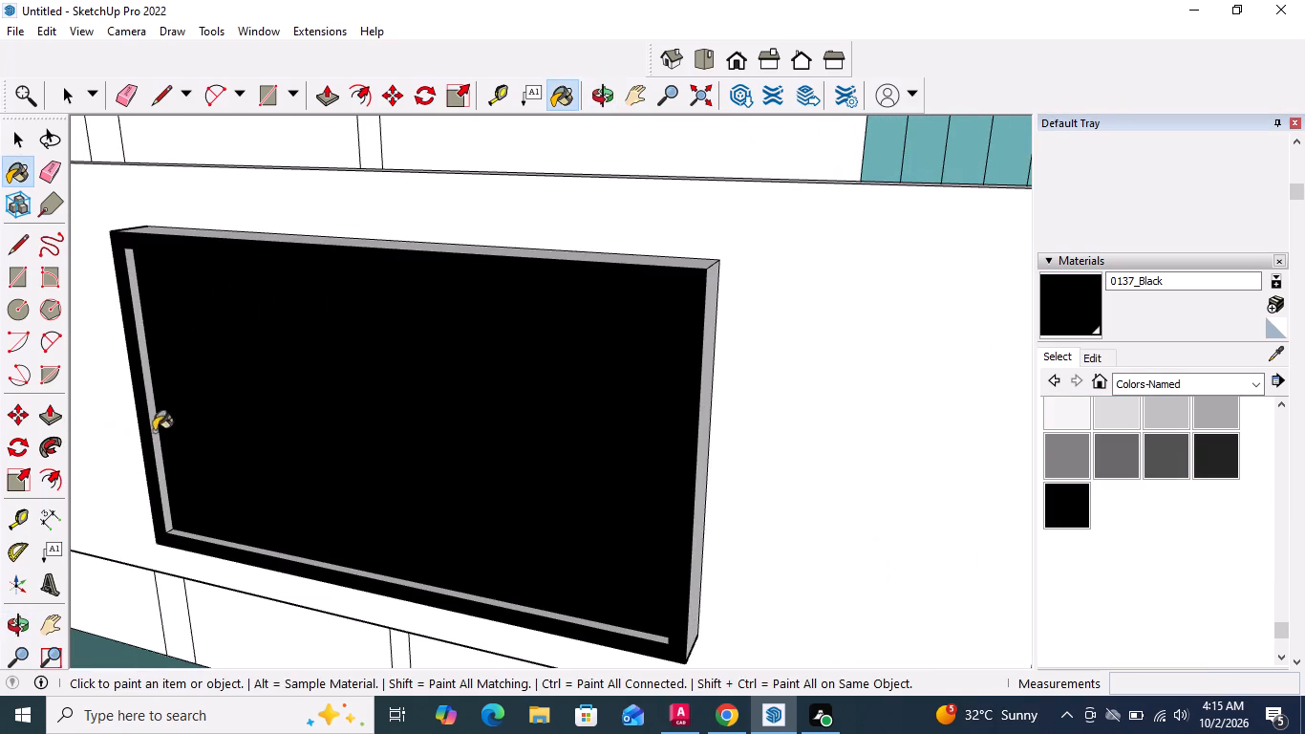
{"action": "middle_click_drag", "start_coordinate": [344, 274], "coordinate": [385, 474]}
{"action": "left_click_drag", "start_coordinate": [432, 329], "coordinate": [439, 339]}
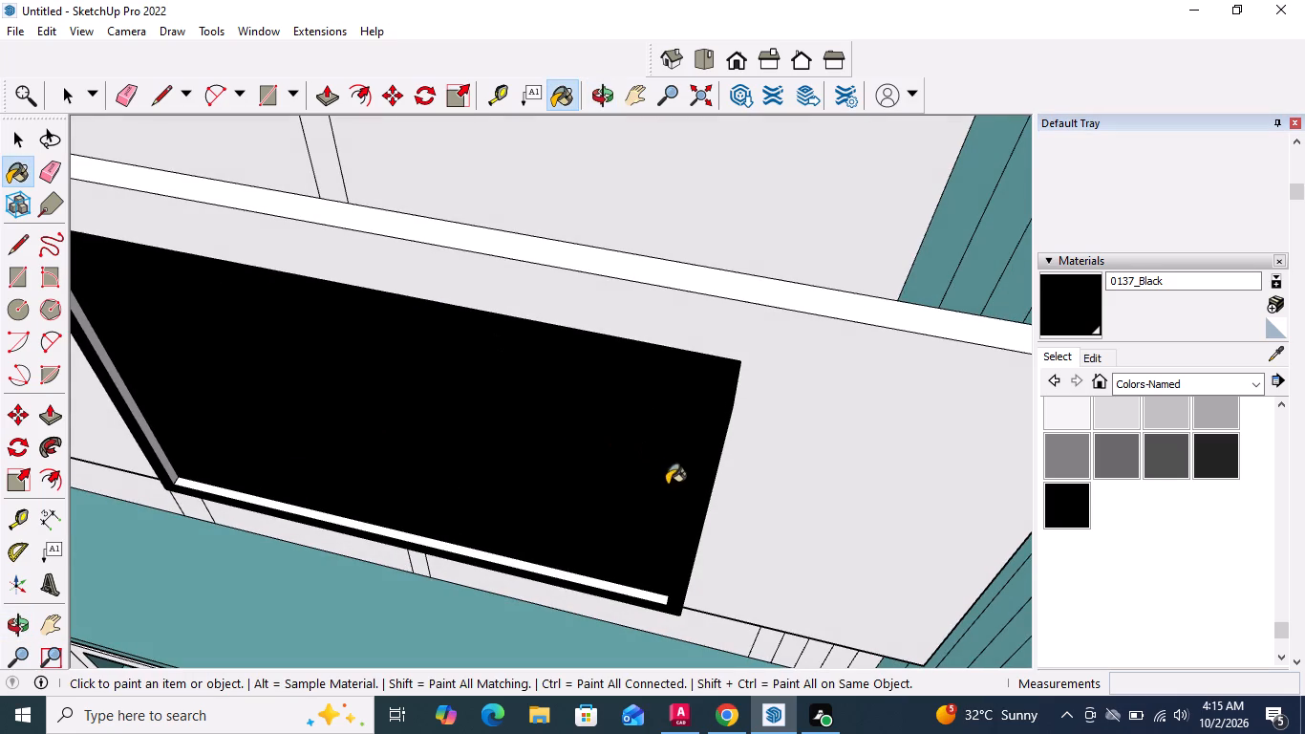
{"action": "middle_click_drag", "start_coordinate": [668, 475], "coordinate": [435, 329]}
{"action": "left_click", "coordinate": [507, 362]}
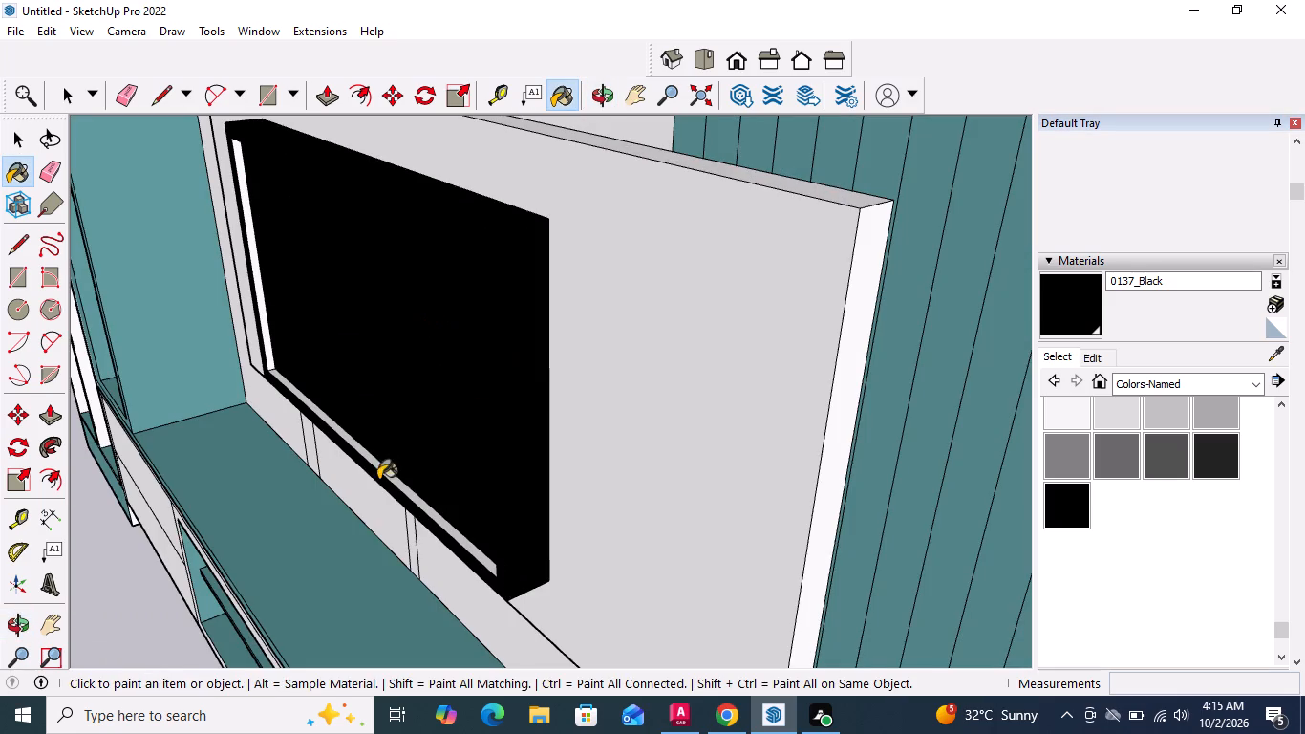
{"action": "middle_click_drag", "start_coordinate": [383, 480], "coordinate": [632, 205]}
{"action": "left_click", "coordinate": [635, 191]}
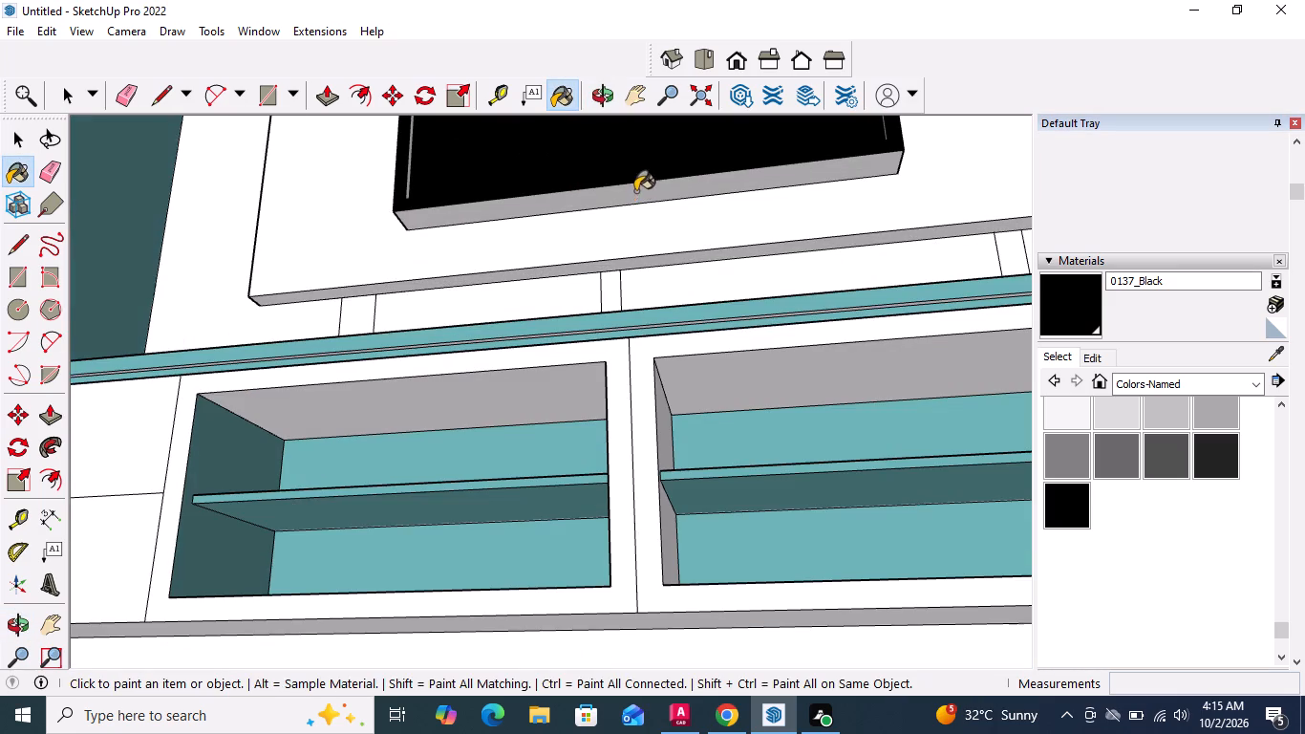
Paint the bottom, left and right inner edges of the TV frame with 0137_Black.
{"action": "middle_click_drag", "start_coordinate": [629, 211], "coordinate": [562, 558]}
{"action": "scroll", "coordinate": [562, 518], "scroll_direction": "down", "scroll_amount": 1}
{"action": "middle_click_drag", "start_coordinate": [593, 322], "coordinate": [616, 529]}
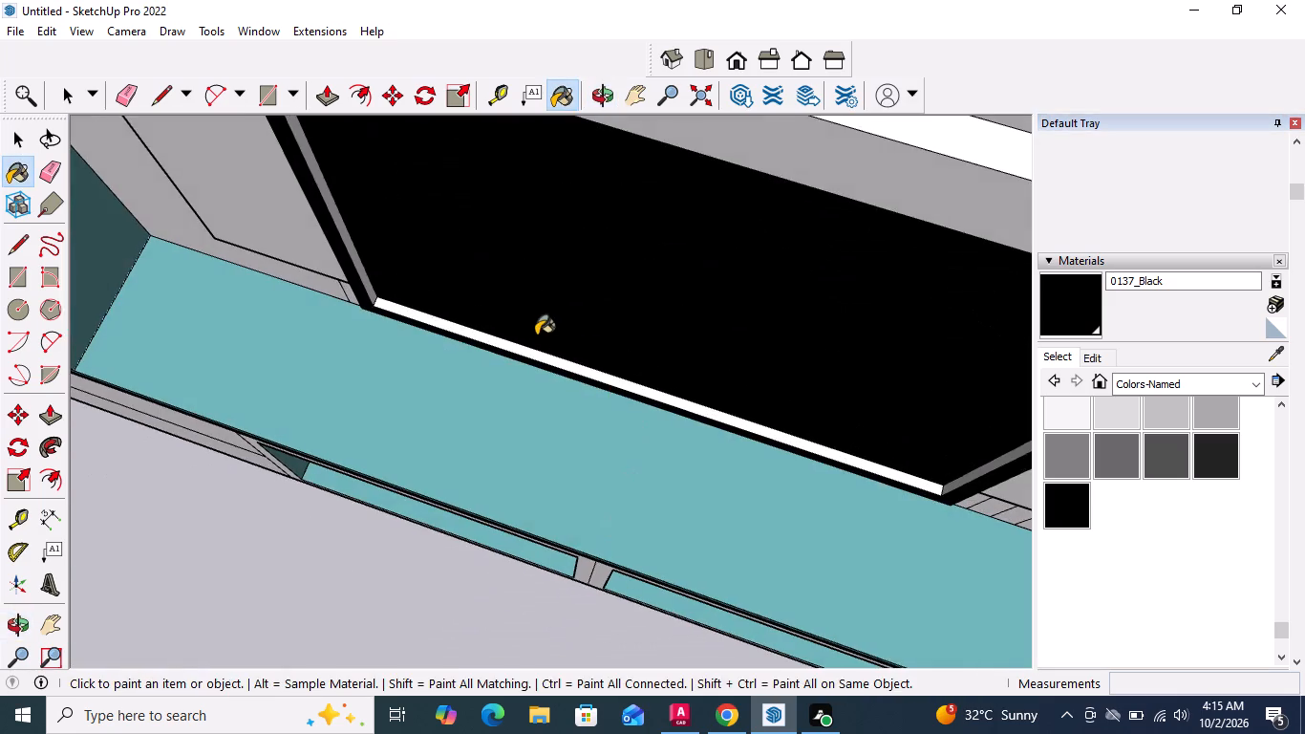
{"action": "scroll", "coordinate": [534, 327], "scroll_direction": "up", "scroll_amount": 3}
{"action": "left_click", "coordinate": [520, 356]}
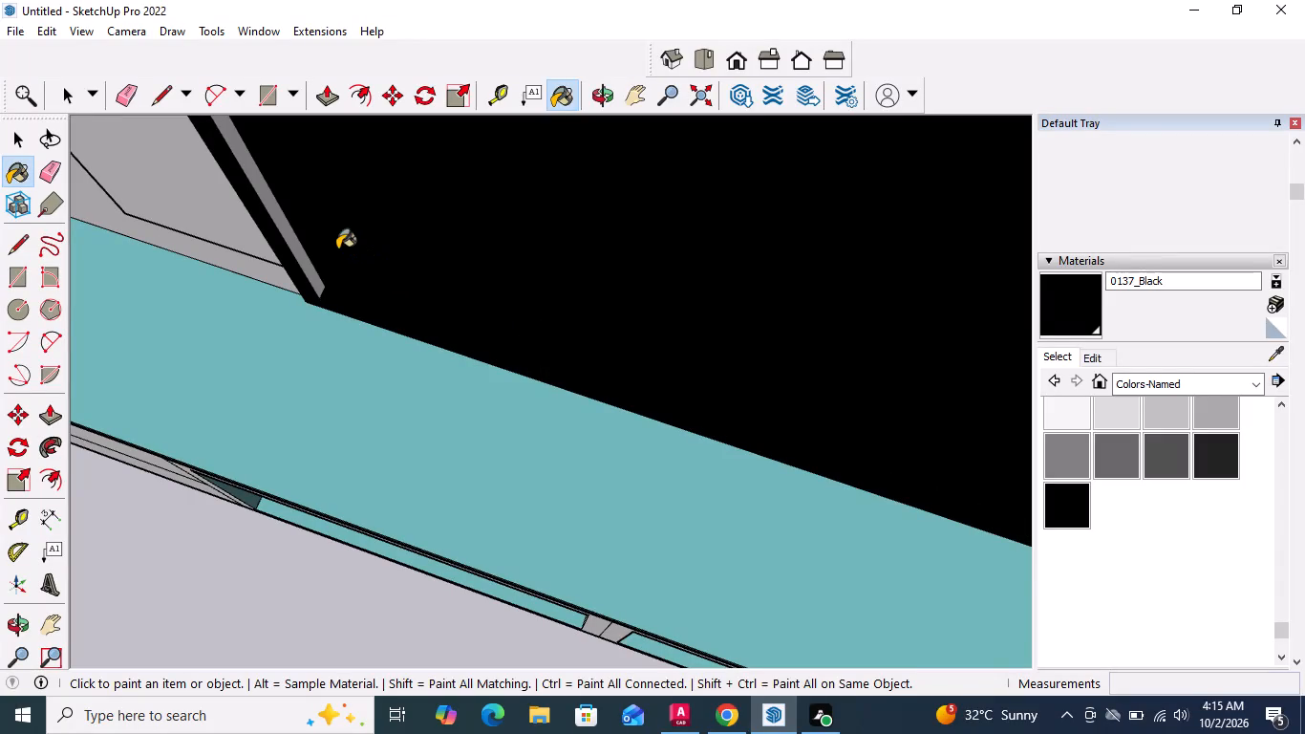
{"action": "left_click", "coordinate": [297, 244]}
{"action": "scroll", "coordinate": [489, 386], "scroll_direction": "down", "scroll_amount": 10}
{"action": "middle_click_drag", "start_coordinate": [535, 436], "coordinate": [771, 128]}
{"action": "middle_click_drag", "start_coordinate": [554, 342], "coordinate": [722, 294]}
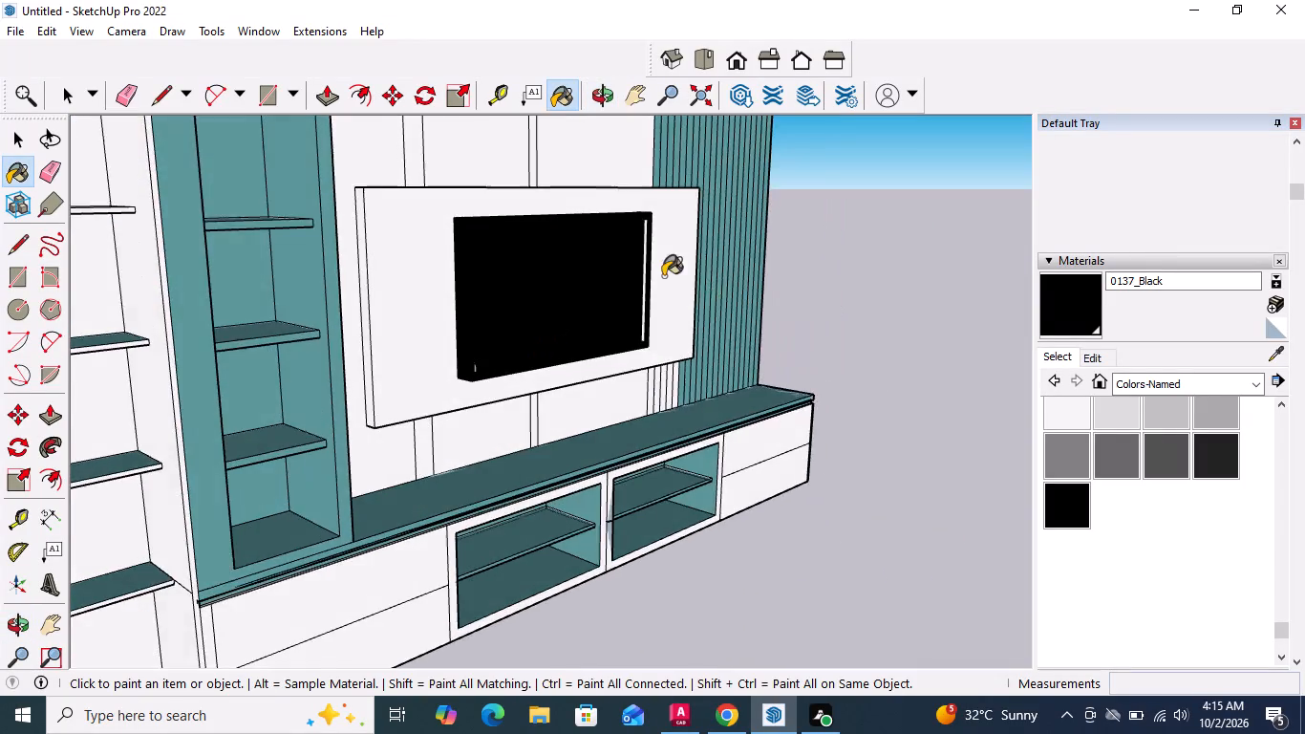
{"action": "scroll", "coordinate": [661, 276], "scroll_direction": "up", "scroll_amount": 14}
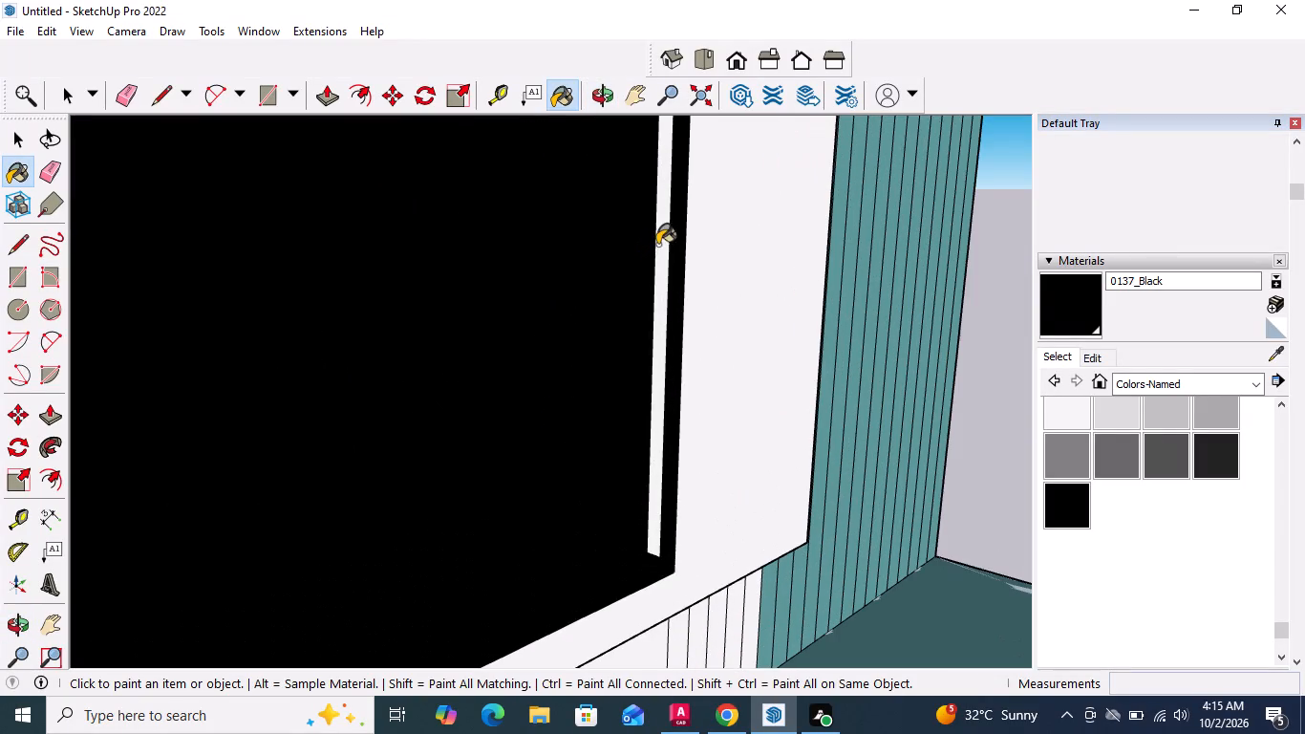
{"action": "left_click", "coordinate": [659, 244]}
{"action": "scroll", "coordinate": [625, 418], "scroll_direction": "down", "scroll_amount": 14}
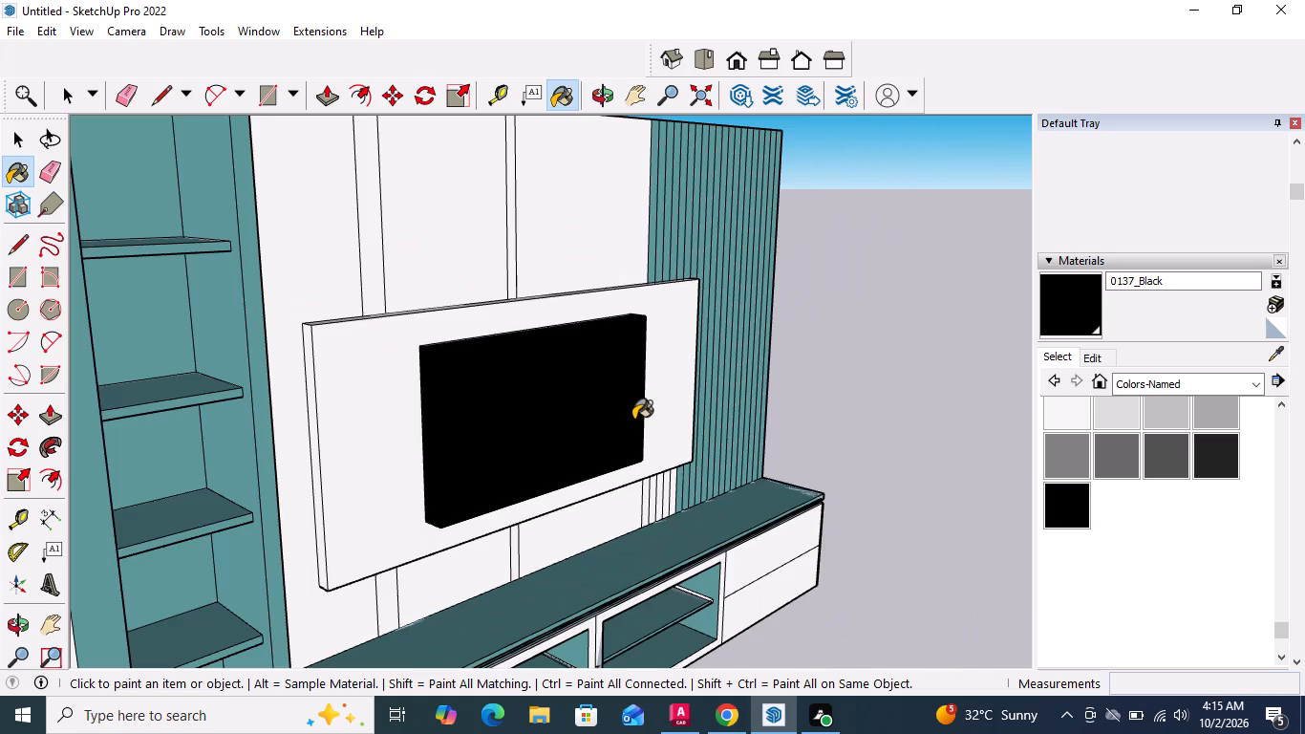
Paint the two vertical divider strips on the back panel above the TV panel with 0046_Gold.
{"action": "key", "text": "space"}
{"action": "key", "text": "space"}
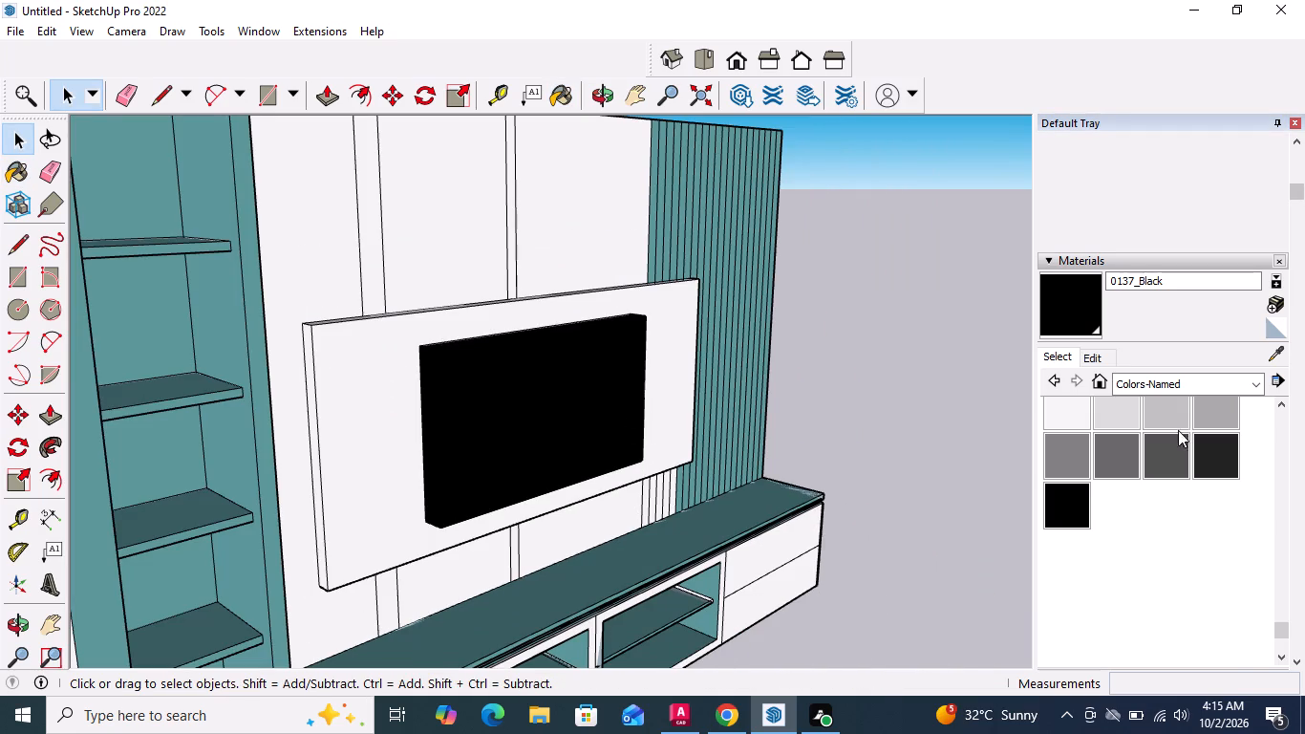
{"action": "scroll", "coordinate": [1175, 457], "scroll_direction": "up", "scroll_amount": 6}
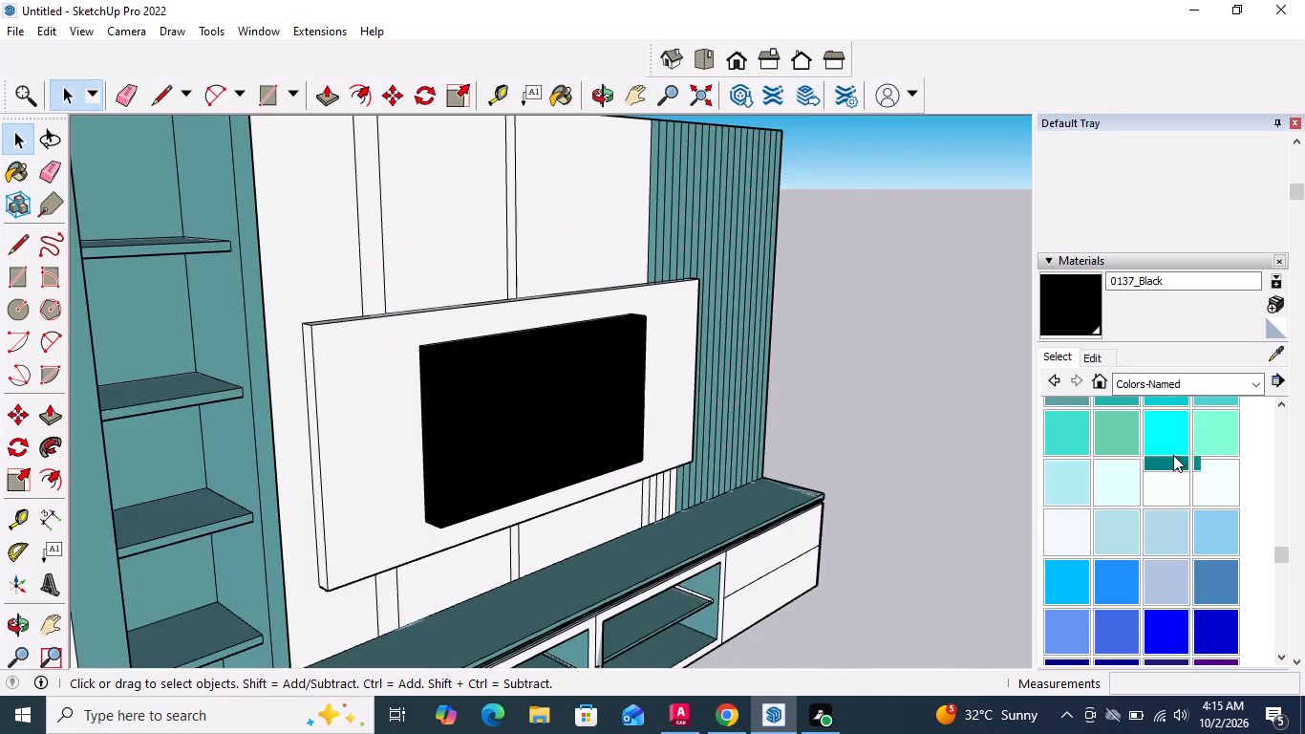
{"action": "scroll", "coordinate": [1173, 455], "scroll_direction": "up", "scroll_amount": 4}
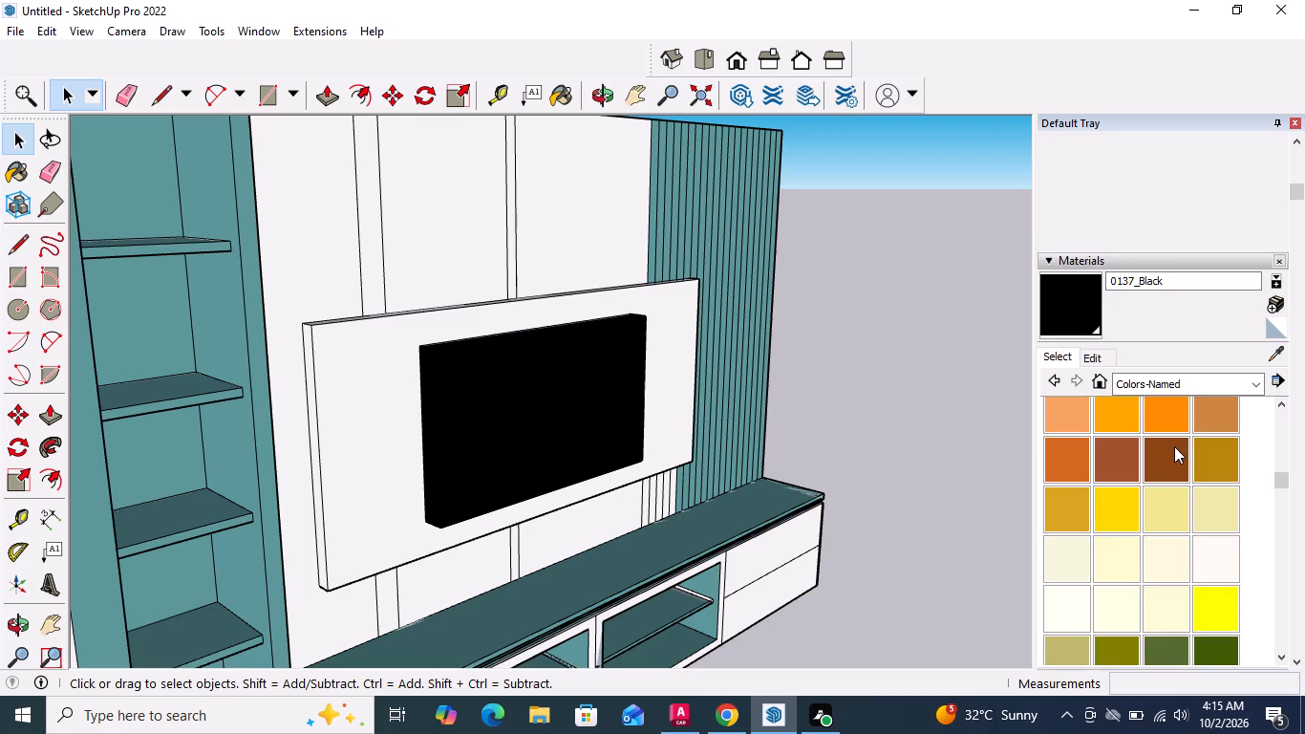
{"action": "scroll", "coordinate": [1175, 444], "scroll_direction": "up", "scroll_amount": 6}
{"action": "scroll", "coordinate": [1178, 437], "scroll_direction": "down", "scroll_amount": 5}
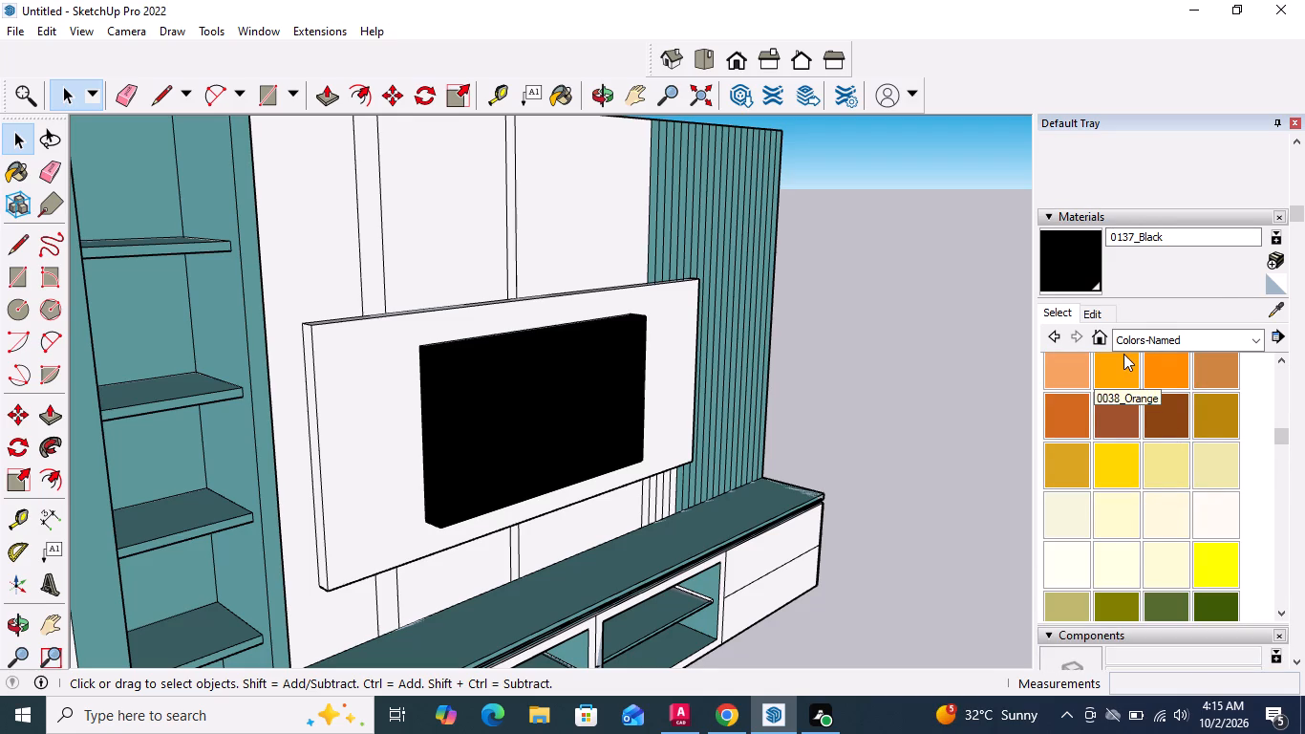
{"action": "left_click", "coordinate": [1107, 462]}
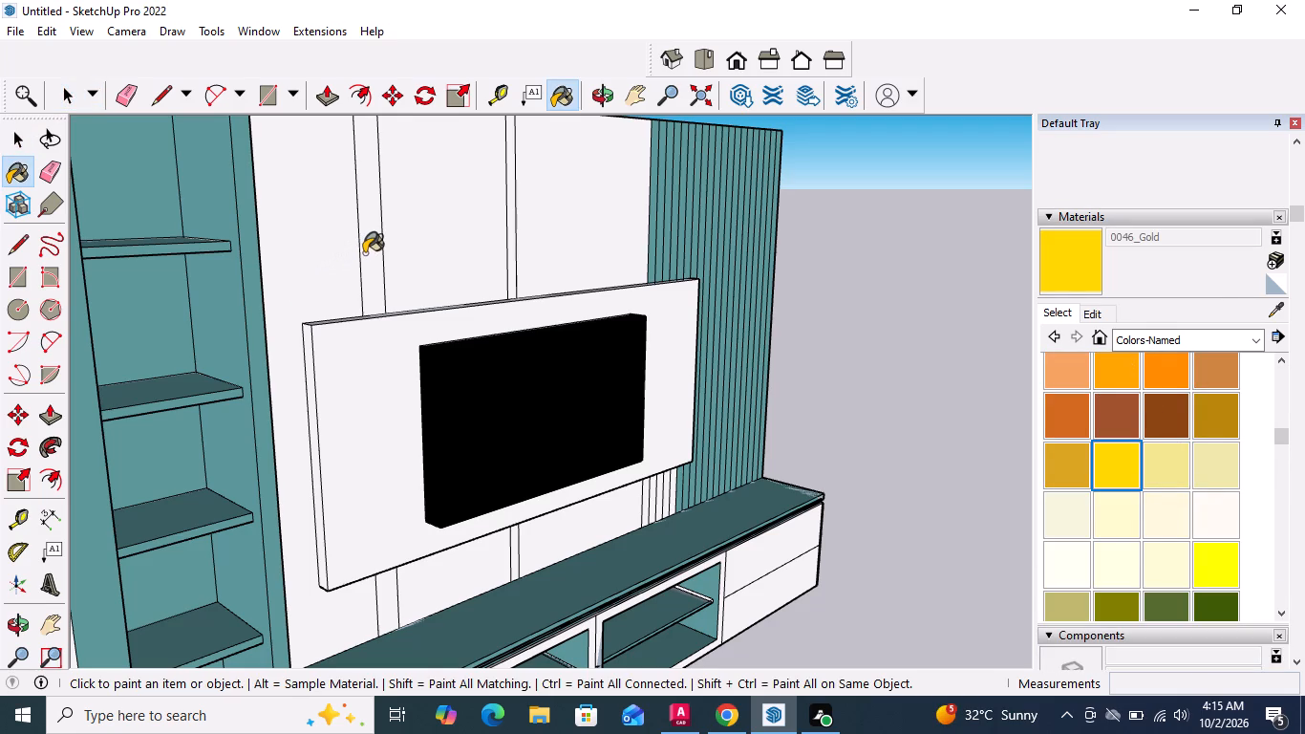
{"action": "left_click", "coordinate": [364, 253]}
{"action": "scroll", "coordinate": [552, 262], "scroll_direction": "up", "scroll_amount": 2}
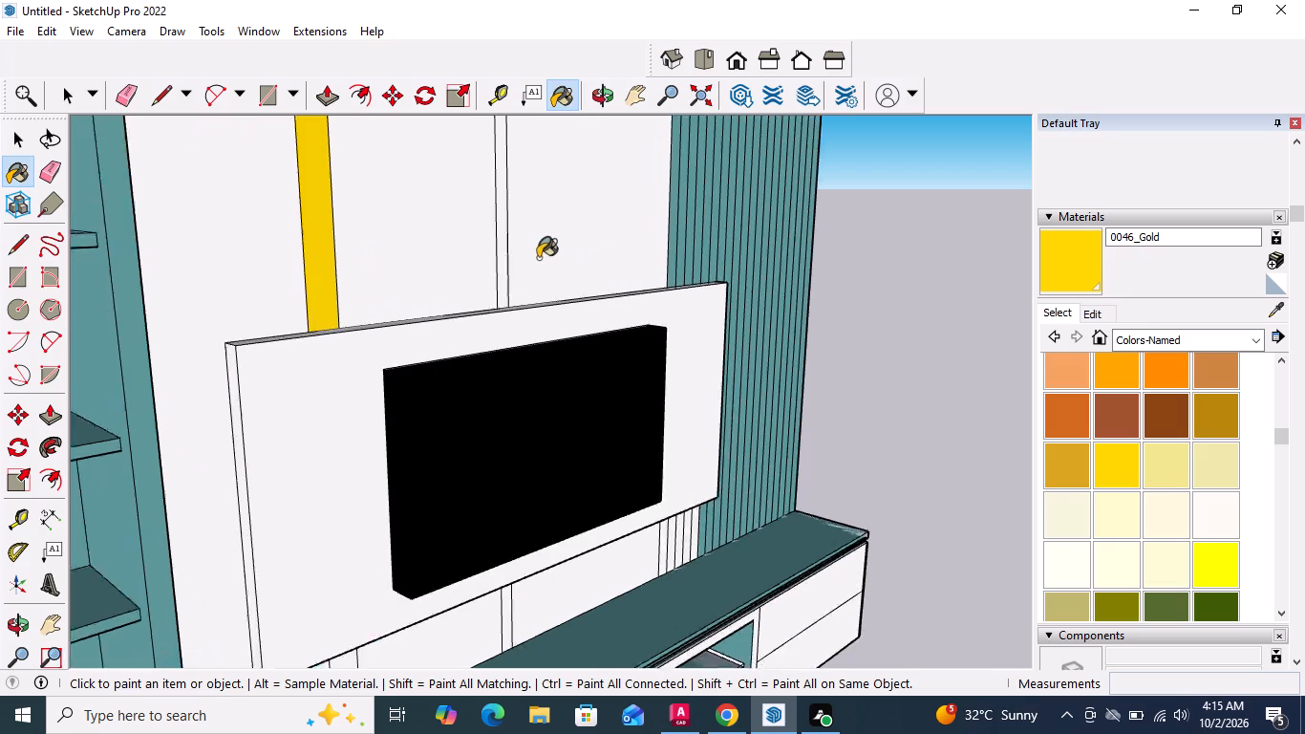
{"action": "scroll", "coordinate": [538, 258], "scroll_direction": "up", "scroll_amount": 5}
{"action": "left_click", "coordinate": [488, 253]}
{"action": "scroll", "coordinate": [558, 222], "scroll_direction": "down", "scroll_amount": 3}
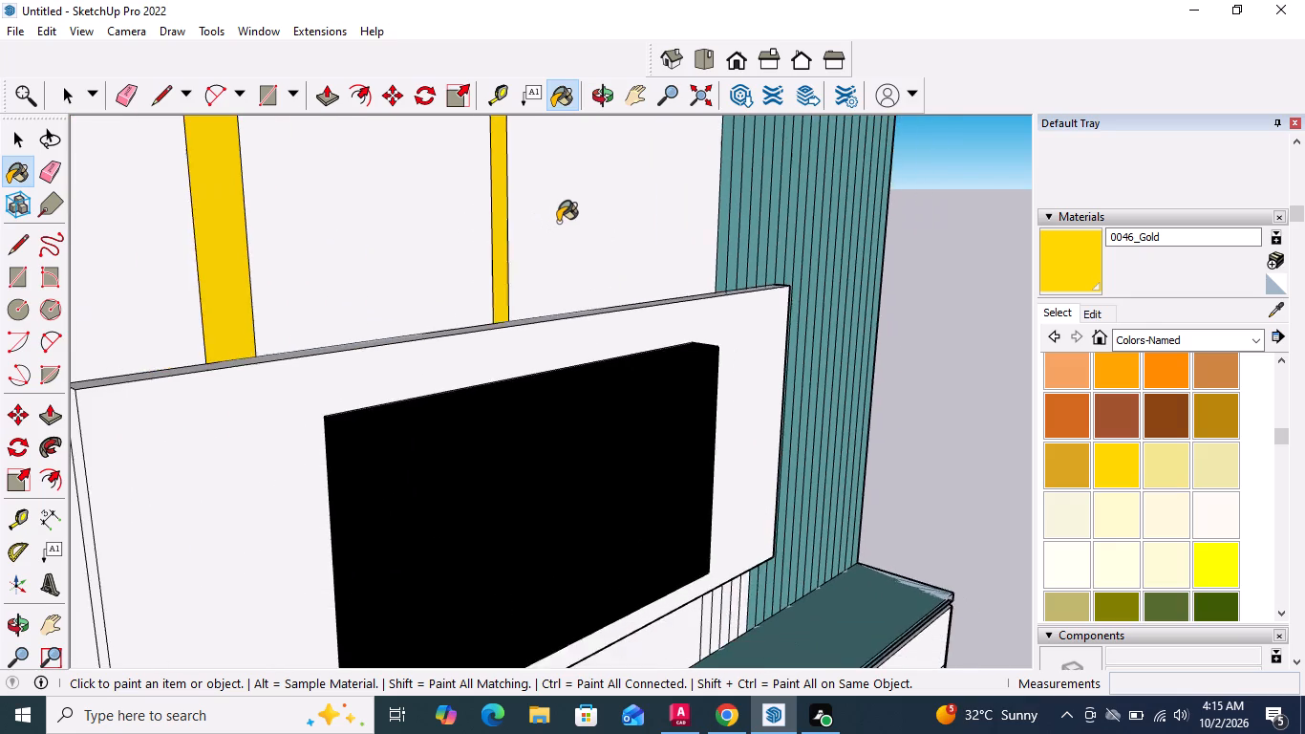
Paint the two vertical divider strips between the TV panel and the base cabinet top with 0046_Gold.
{"action": "scroll", "coordinate": [559, 221], "scroll_direction": "down", "scroll_amount": 9}
{"action": "scroll", "coordinate": [561, 452], "scroll_direction": "up", "scroll_amount": 8}
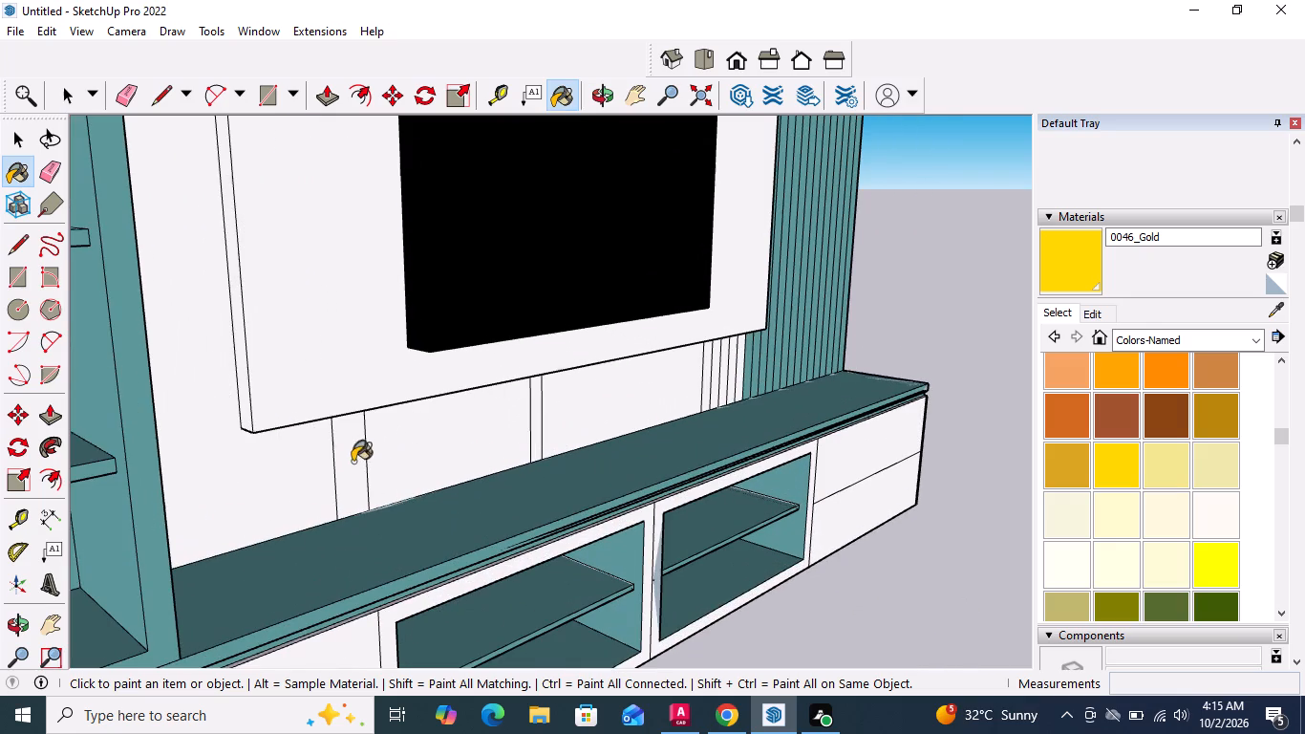
{"action": "left_click_drag", "start_coordinate": [339, 464], "coordinate": [362, 464]}
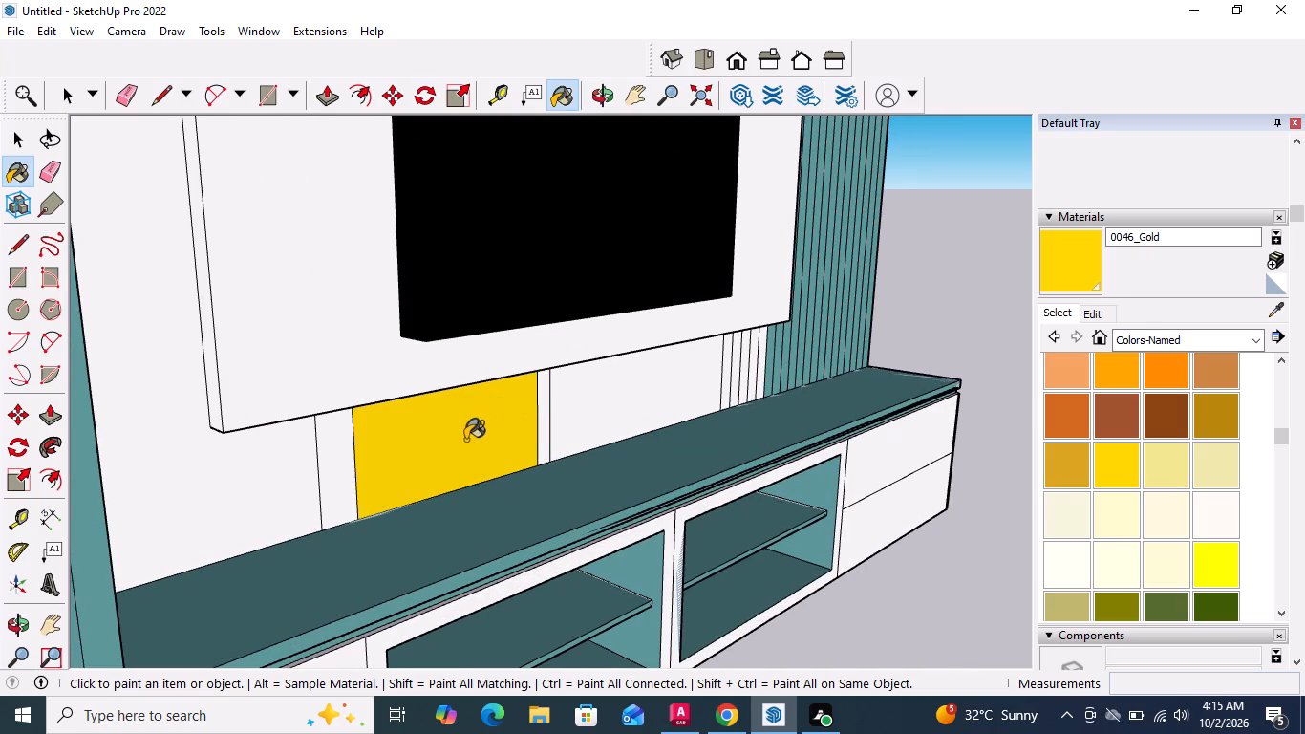
{"action": "key", "text": "ctrl+z"}
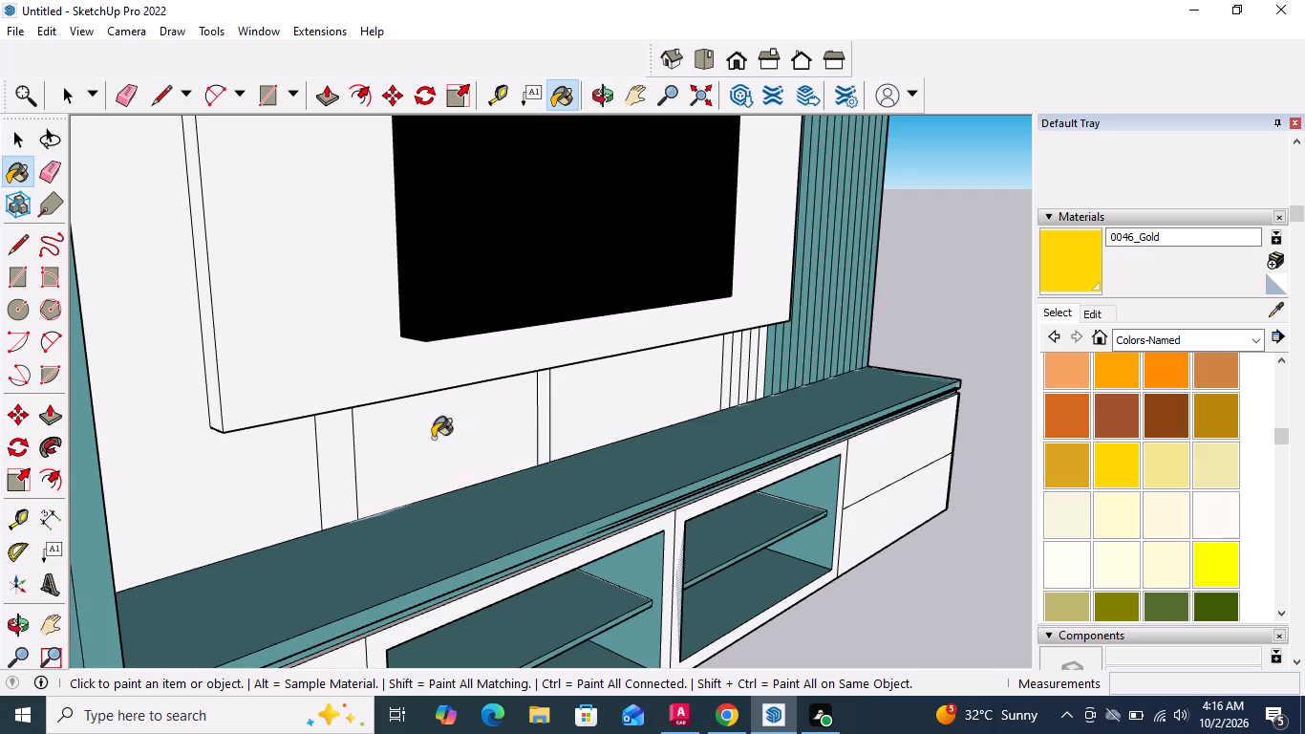
{"action": "left_click_drag", "start_coordinate": [332, 457], "coordinate": [356, 464]}
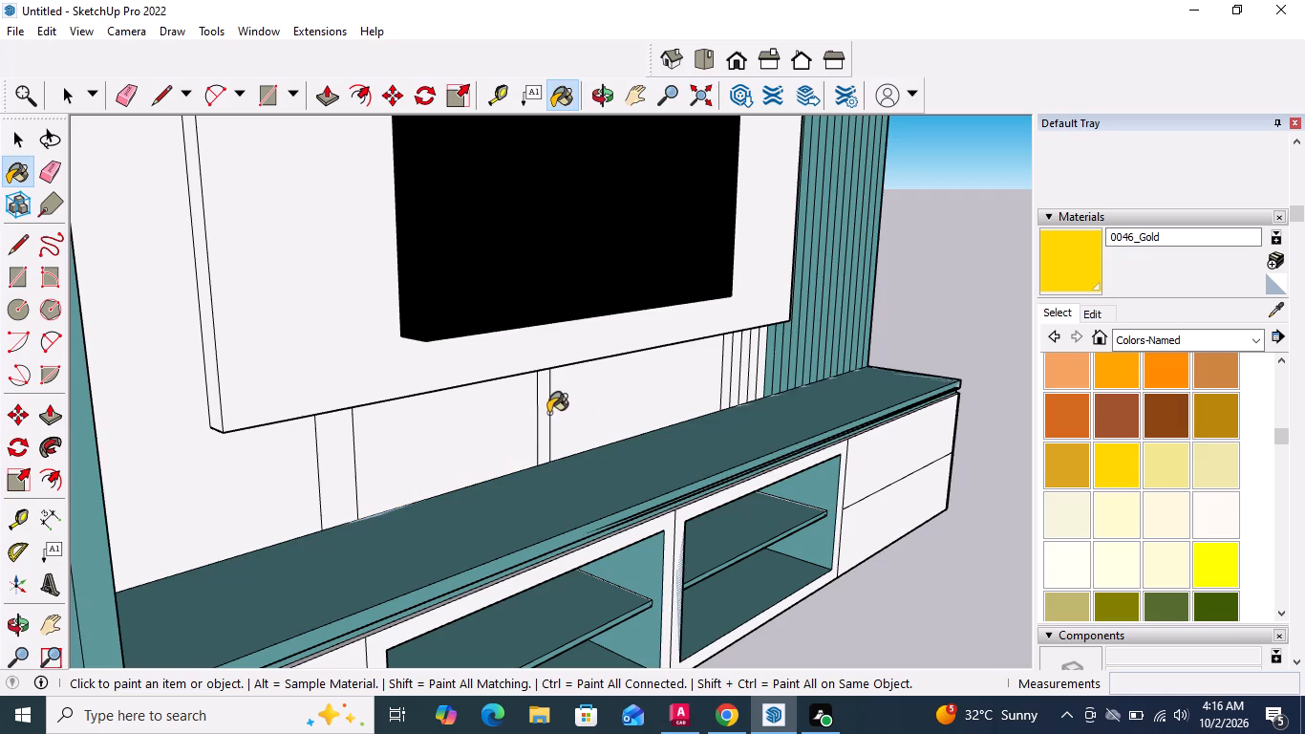
{"action": "left_click", "coordinate": [544, 411]}
{"action": "left_click", "coordinate": [330, 452]}
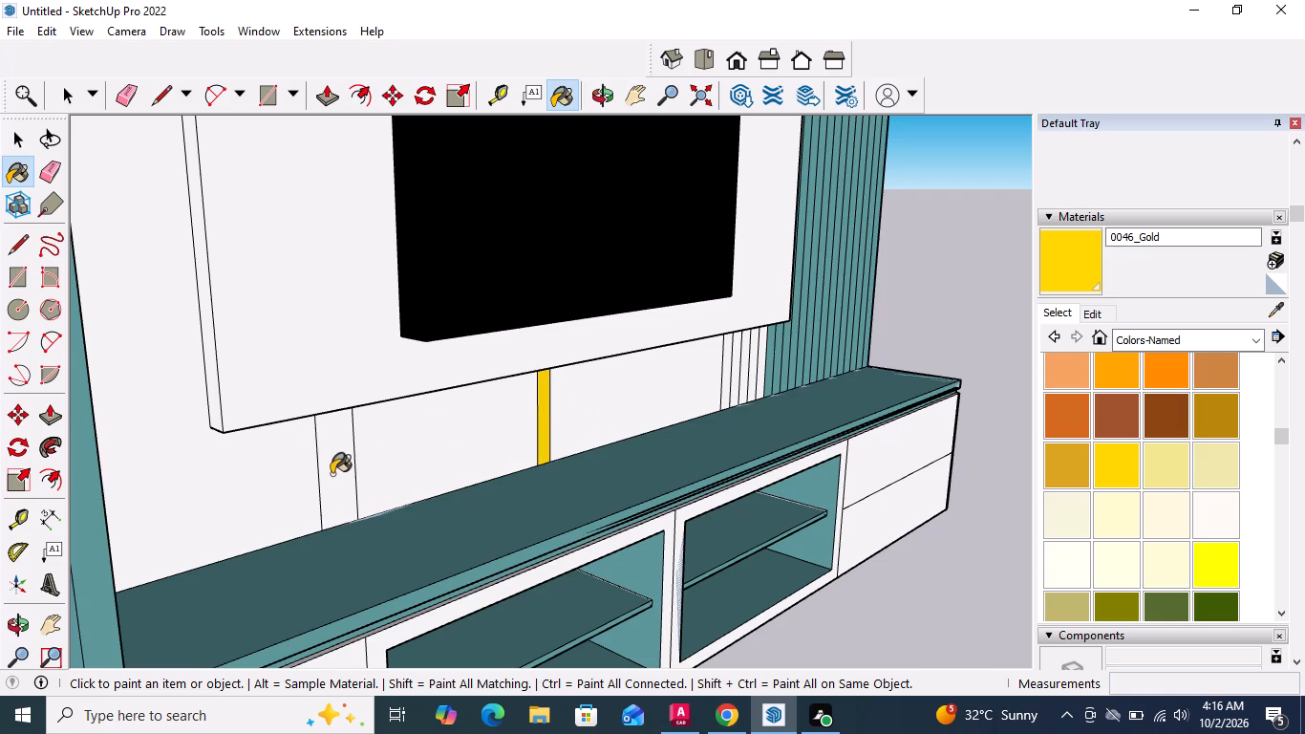
Paint the remaining unpainted slats between the TV panel and the base cabinet top with 0081_CadetBlue.
{"action": "scroll", "coordinate": [1164, 496], "scroll_direction": "up", "scroll_amount": 1}
{"action": "scroll", "coordinate": [1165, 496], "scroll_direction": "down", "scroll_amount": 1}
{"action": "scroll", "coordinate": [1165, 493], "scroll_direction": "up", "scroll_amount": 6}
{"action": "scroll", "coordinate": [1168, 483], "scroll_direction": "down", "scroll_amount": 3}
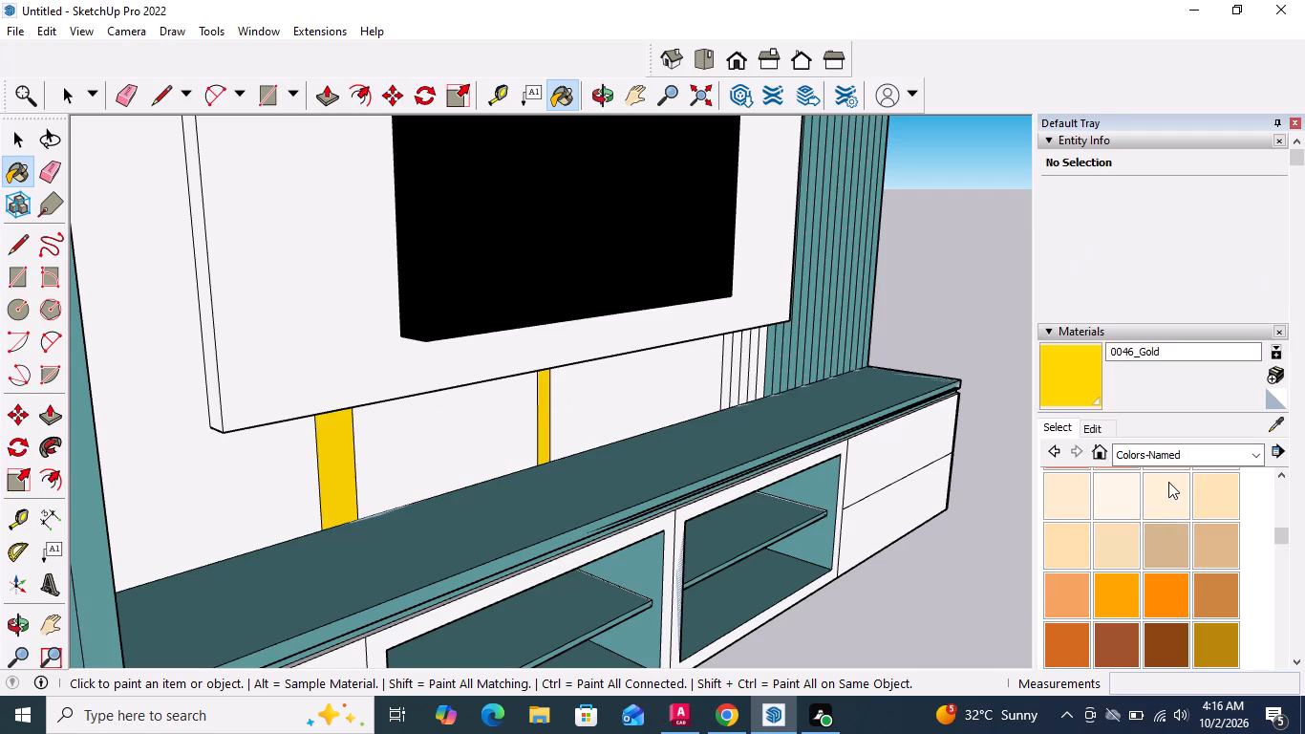
{"action": "scroll", "coordinate": [1168, 481], "scroll_direction": "down", "scroll_amount": 4}
{"action": "scroll", "coordinate": [1127, 579], "scroll_direction": "down", "scroll_amount": 1}
{"action": "left_click", "coordinate": [1064, 568]}
{"action": "scroll", "coordinate": [712, 533], "scroll_direction": "down", "scroll_amount": 4}
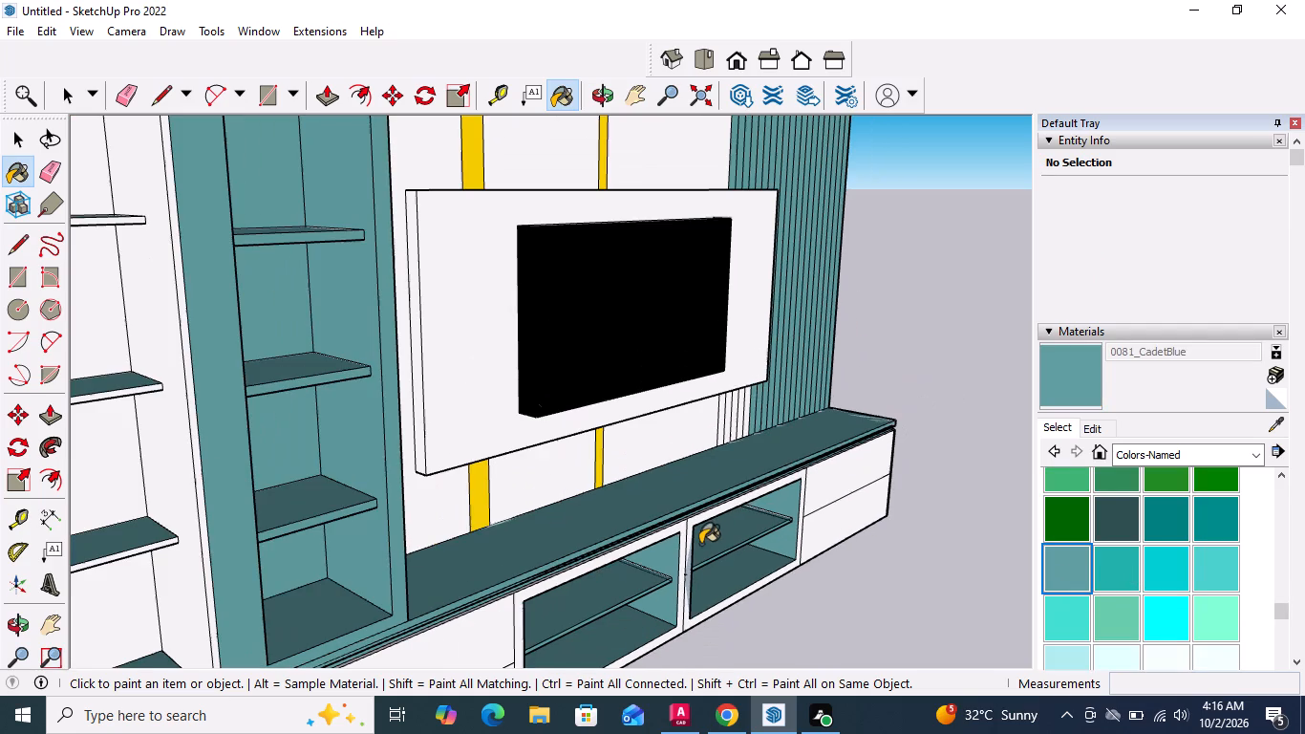
{"action": "scroll", "coordinate": [759, 422], "scroll_direction": "up", "scroll_amount": 5}
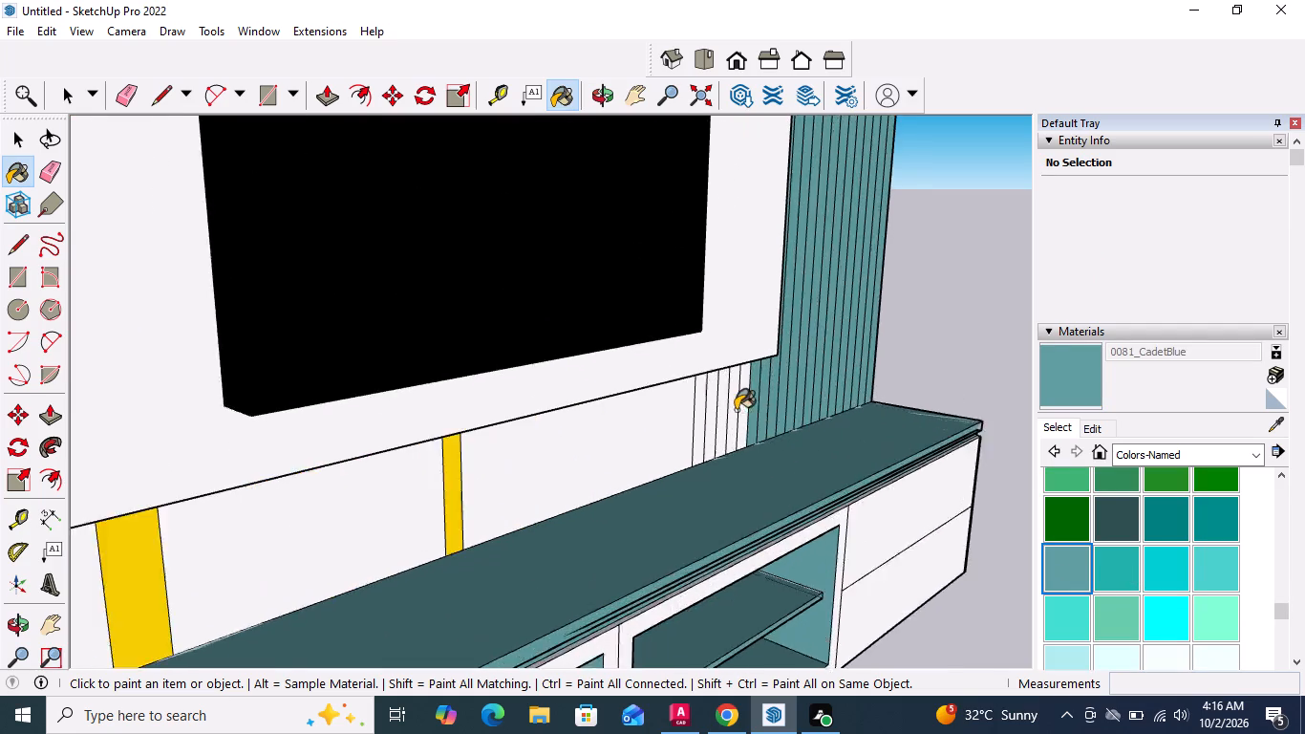
{"action": "scroll", "coordinate": [736, 410], "scroll_direction": "up", "scroll_amount": 6}
{"action": "left_click", "coordinate": [747, 386]}
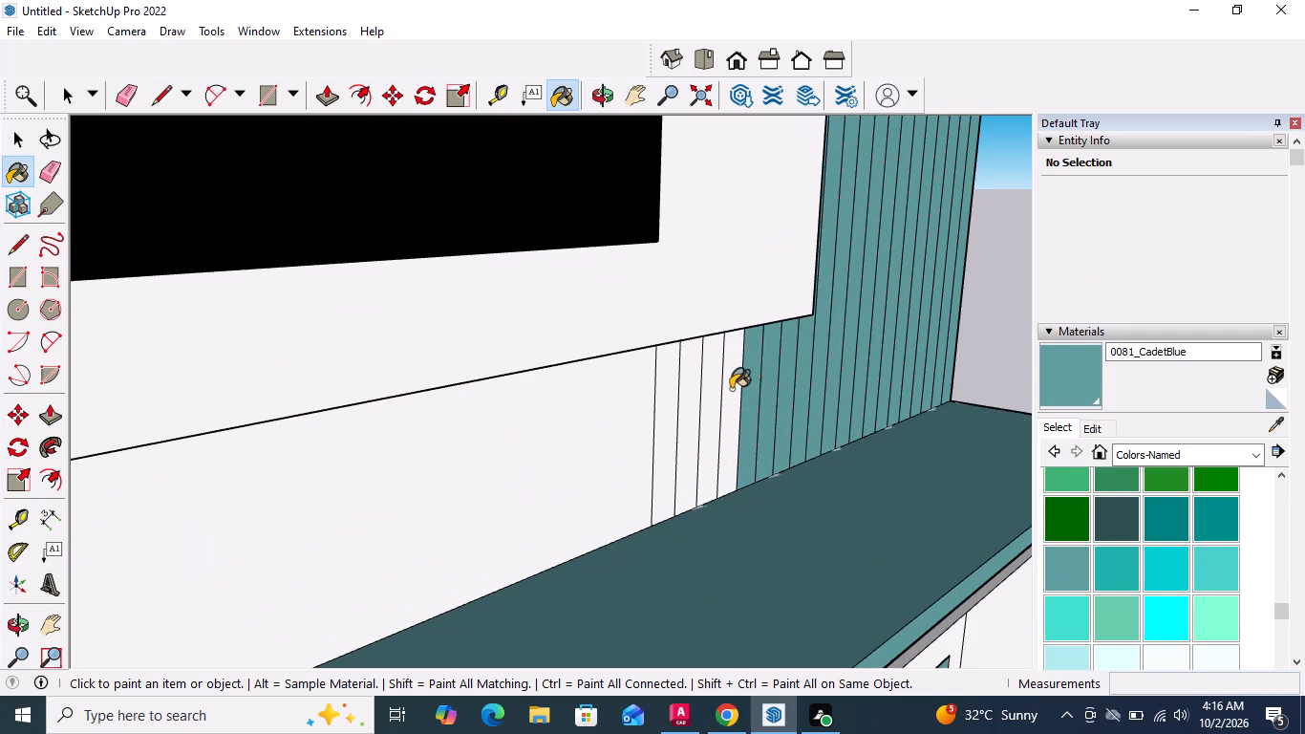
{"action": "left_click", "coordinate": [727, 391]}
{"action": "left_click", "coordinate": [710, 397]}
{"action": "left_click", "coordinate": [689, 403]}
{"action": "left_click", "coordinate": [660, 411]}
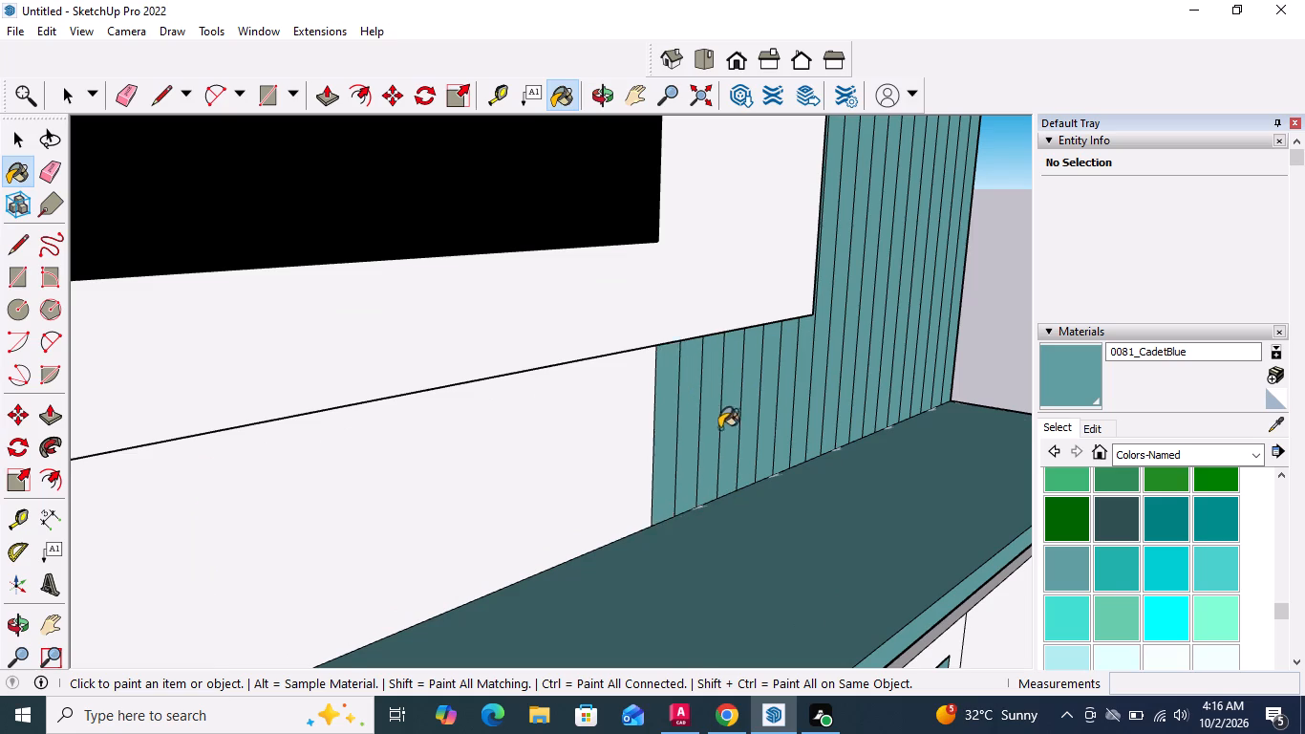
{"action": "scroll", "coordinate": [723, 428], "scroll_direction": "down", "scroll_amount": 13}
{"action": "middle_click_drag", "start_coordinate": [869, 448], "coordinate": [591, 494]}
{"action": "scroll", "coordinate": [612, 461], "scroll_direction": "down", "scroll_amount": 2}
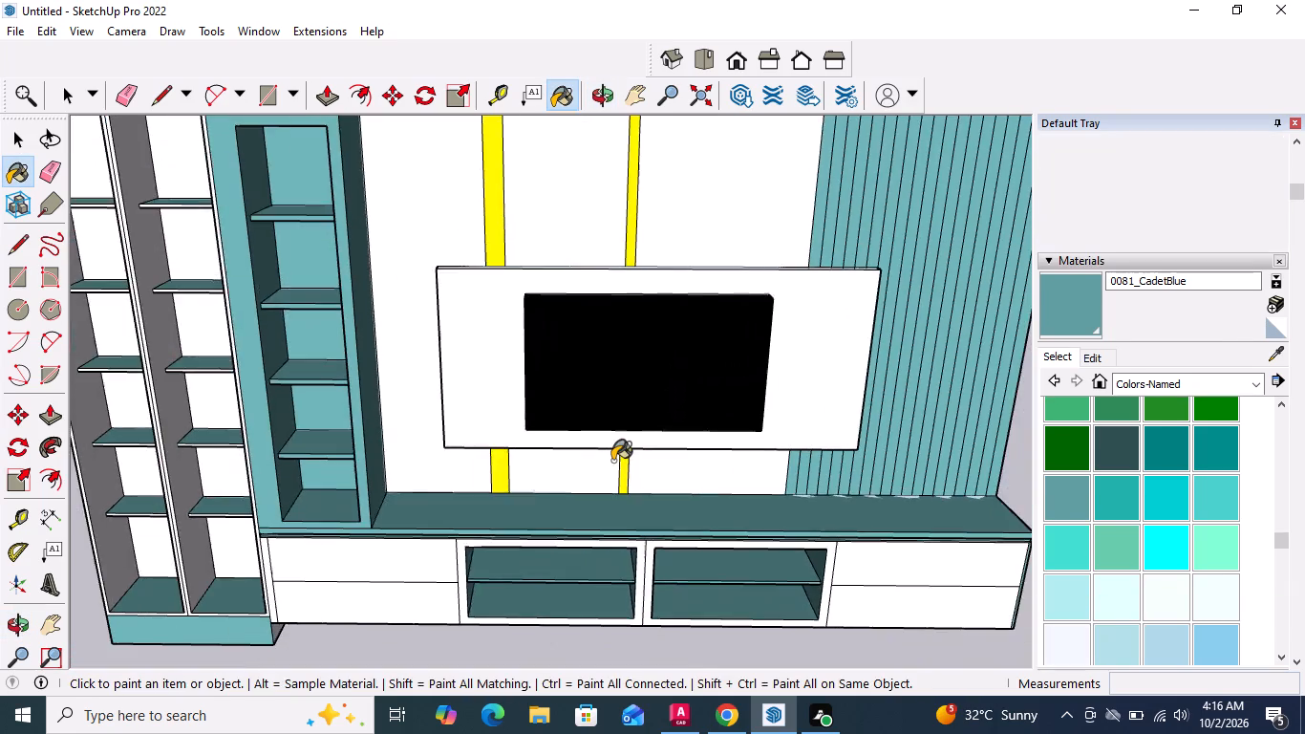
{"action": "scroll", "coordinate": [612, 461], "scroll_direction": "down", "scroll_amount": 6}
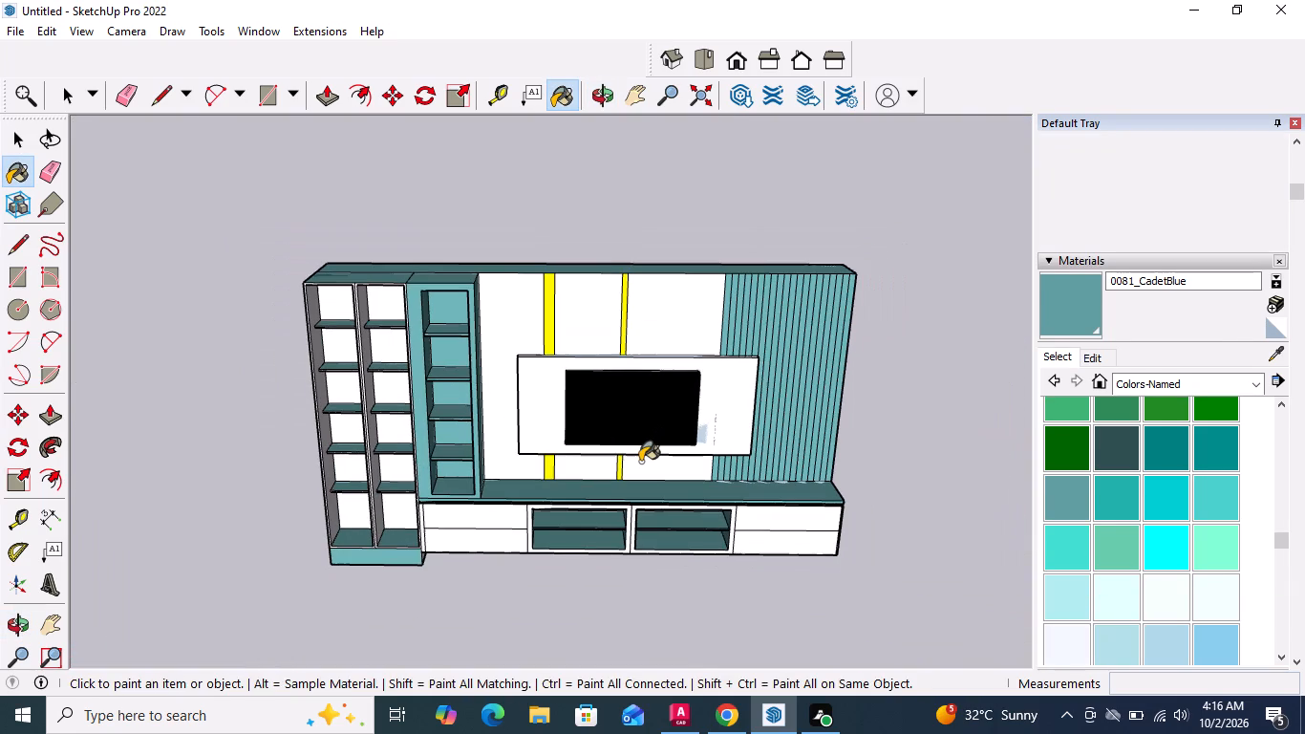
{"action": "key", "text": "space"}
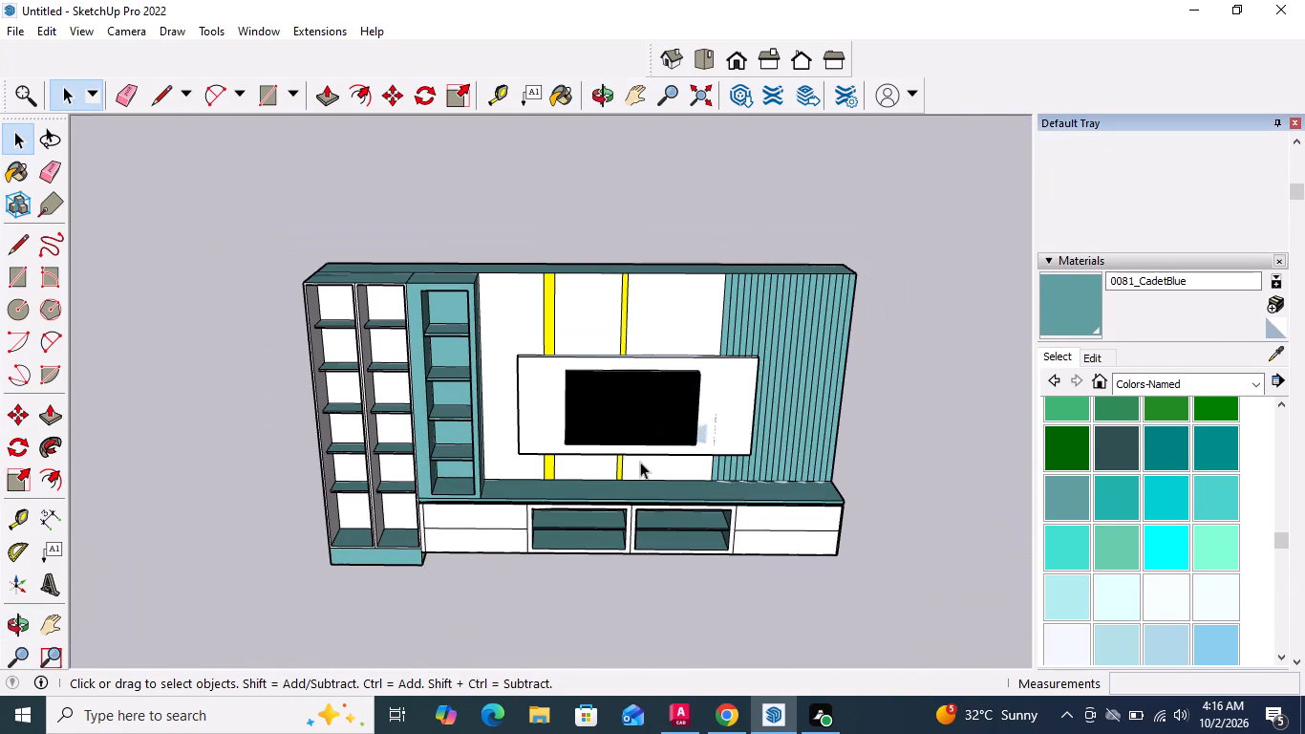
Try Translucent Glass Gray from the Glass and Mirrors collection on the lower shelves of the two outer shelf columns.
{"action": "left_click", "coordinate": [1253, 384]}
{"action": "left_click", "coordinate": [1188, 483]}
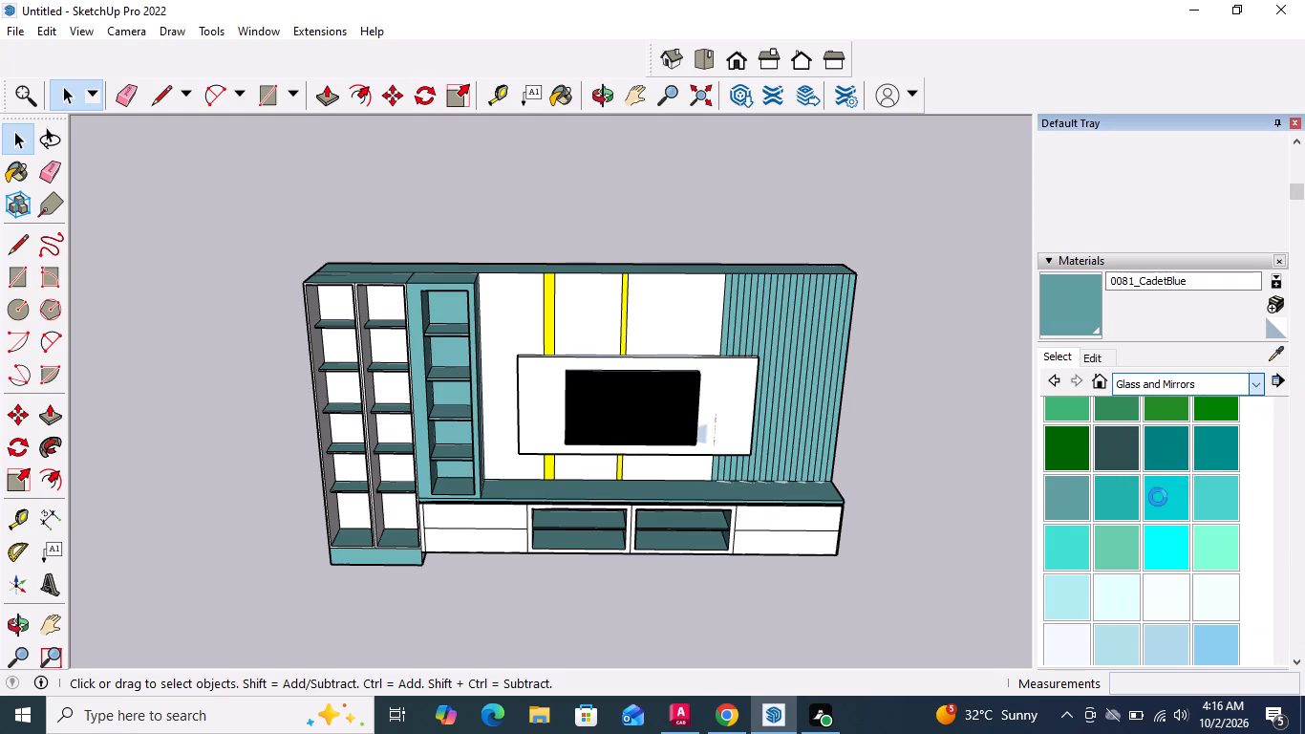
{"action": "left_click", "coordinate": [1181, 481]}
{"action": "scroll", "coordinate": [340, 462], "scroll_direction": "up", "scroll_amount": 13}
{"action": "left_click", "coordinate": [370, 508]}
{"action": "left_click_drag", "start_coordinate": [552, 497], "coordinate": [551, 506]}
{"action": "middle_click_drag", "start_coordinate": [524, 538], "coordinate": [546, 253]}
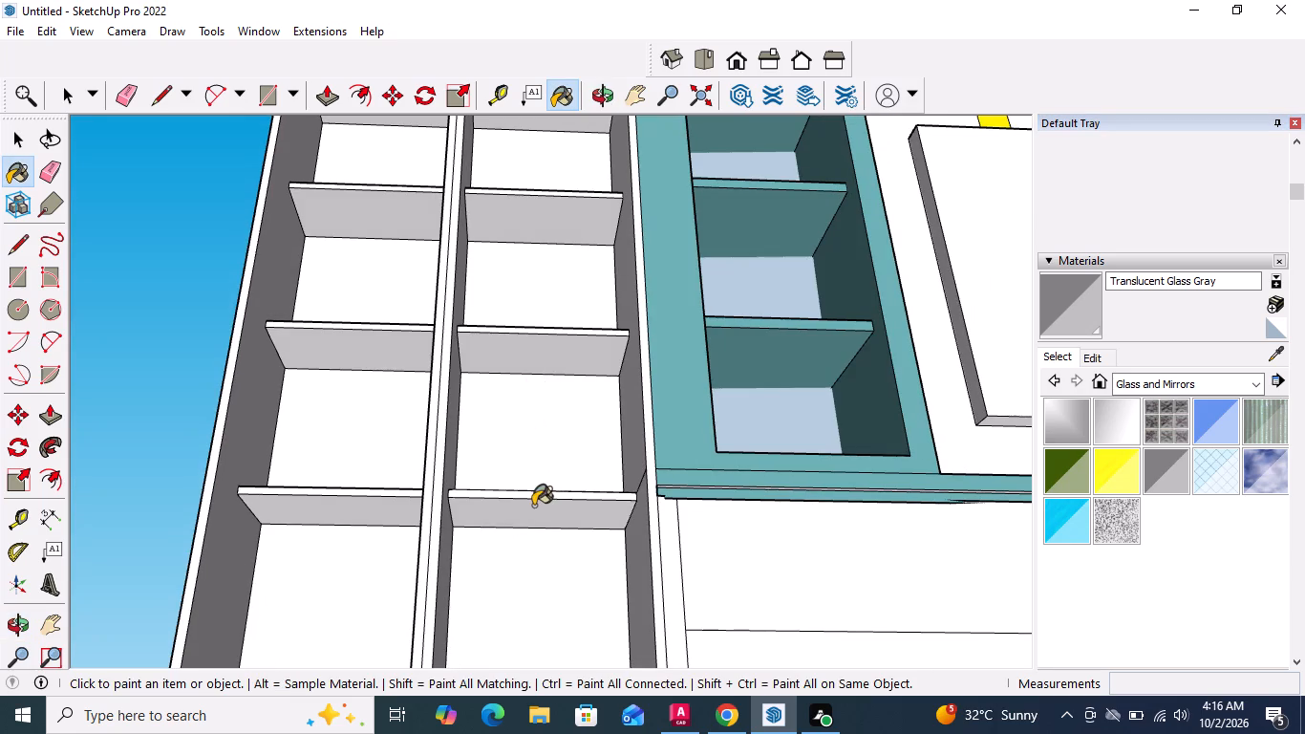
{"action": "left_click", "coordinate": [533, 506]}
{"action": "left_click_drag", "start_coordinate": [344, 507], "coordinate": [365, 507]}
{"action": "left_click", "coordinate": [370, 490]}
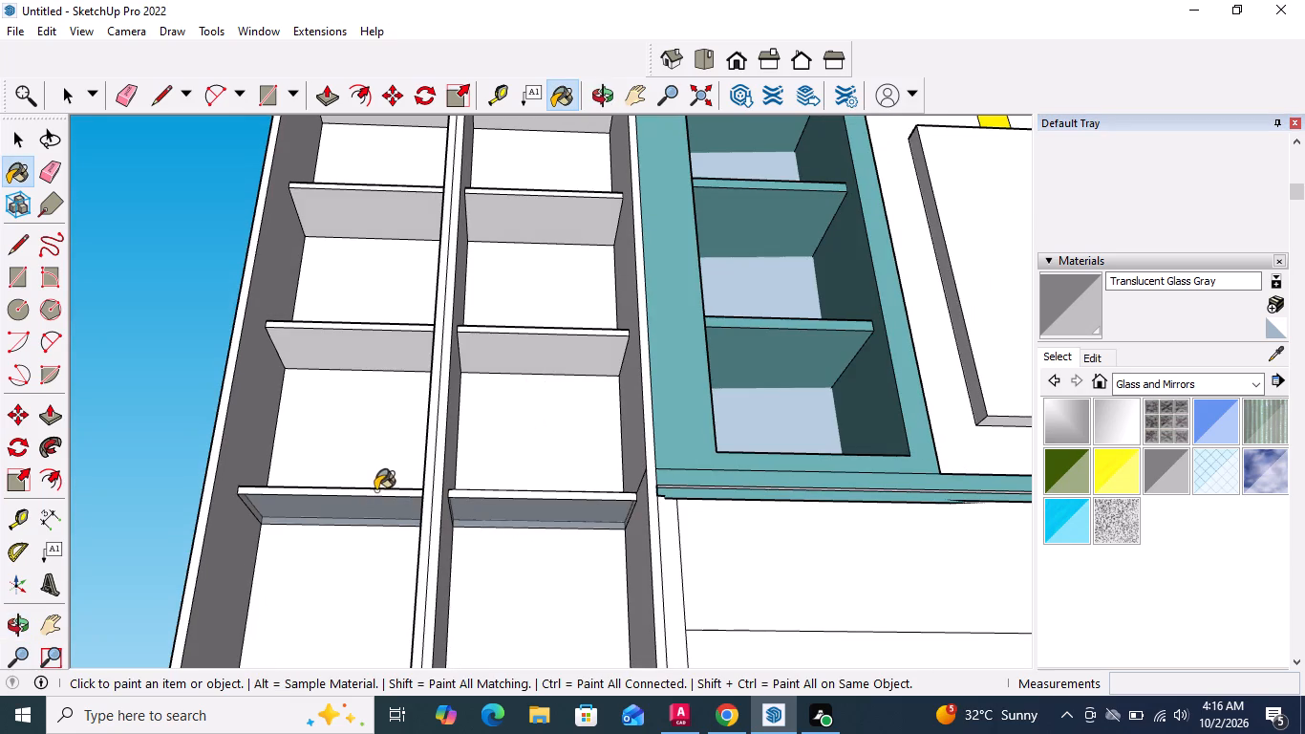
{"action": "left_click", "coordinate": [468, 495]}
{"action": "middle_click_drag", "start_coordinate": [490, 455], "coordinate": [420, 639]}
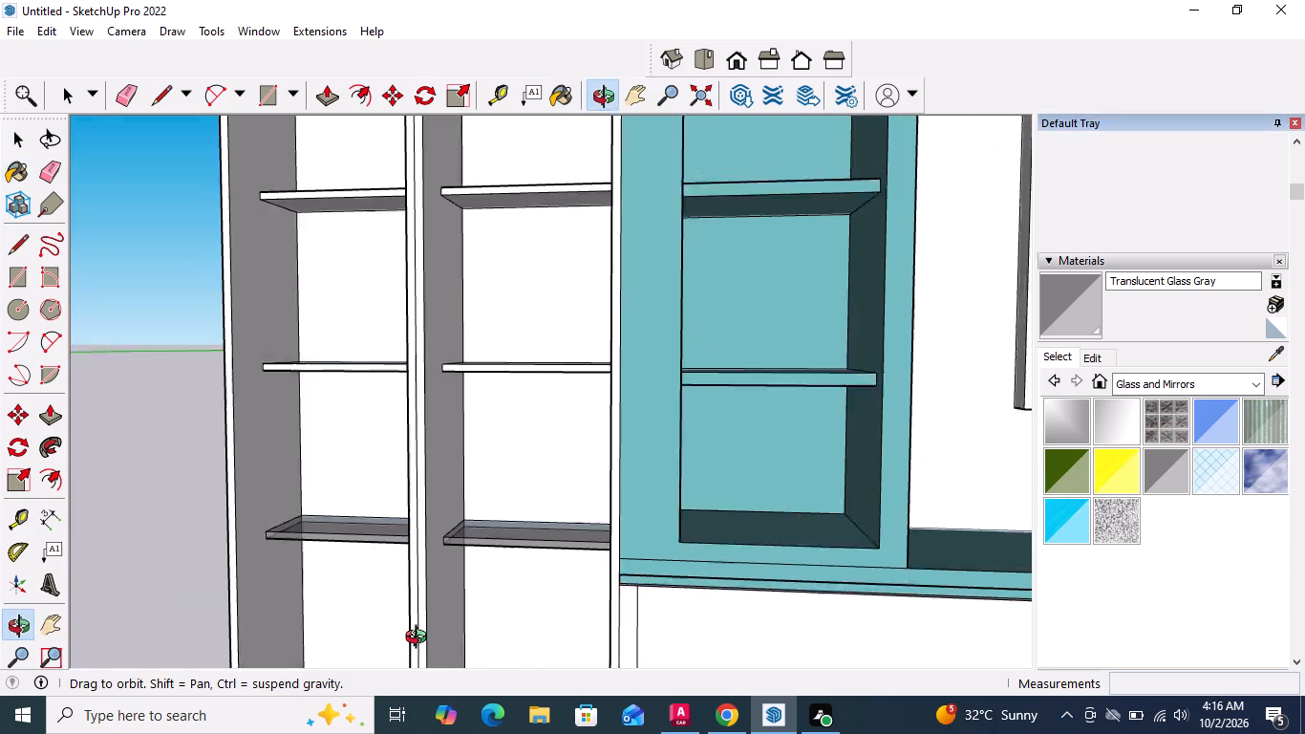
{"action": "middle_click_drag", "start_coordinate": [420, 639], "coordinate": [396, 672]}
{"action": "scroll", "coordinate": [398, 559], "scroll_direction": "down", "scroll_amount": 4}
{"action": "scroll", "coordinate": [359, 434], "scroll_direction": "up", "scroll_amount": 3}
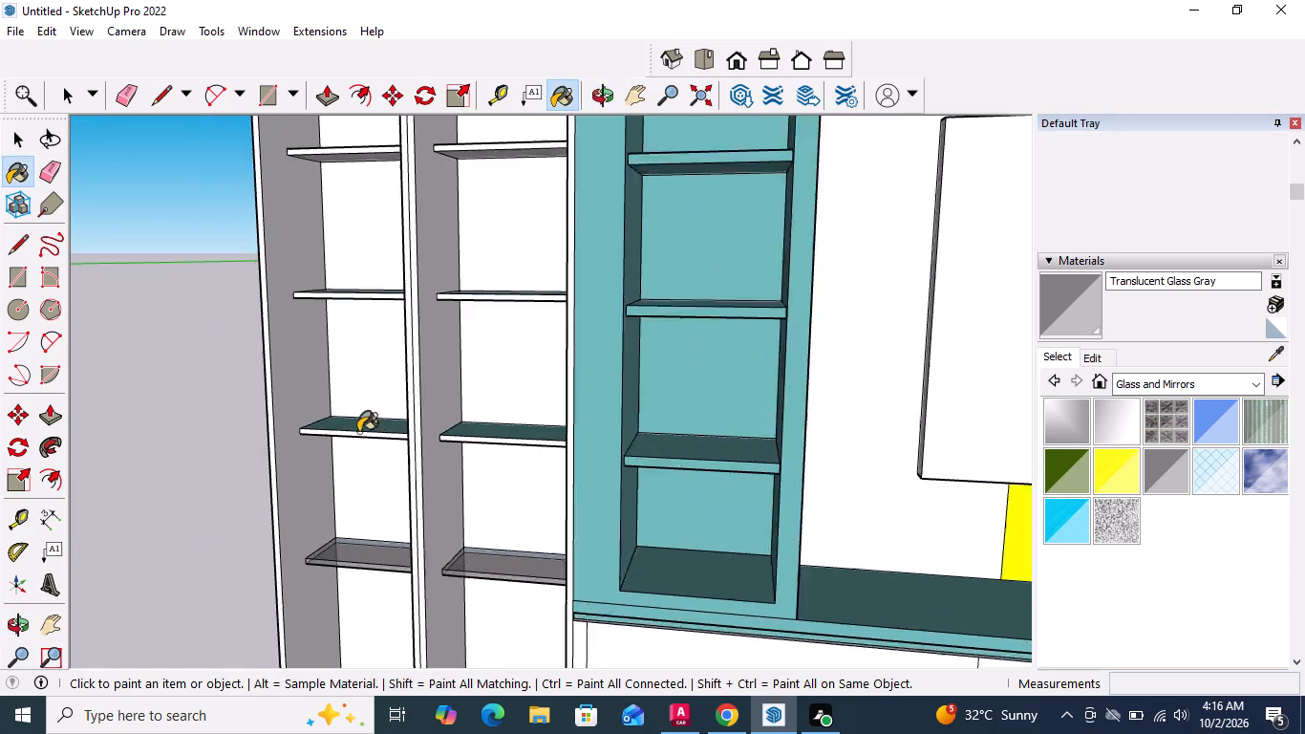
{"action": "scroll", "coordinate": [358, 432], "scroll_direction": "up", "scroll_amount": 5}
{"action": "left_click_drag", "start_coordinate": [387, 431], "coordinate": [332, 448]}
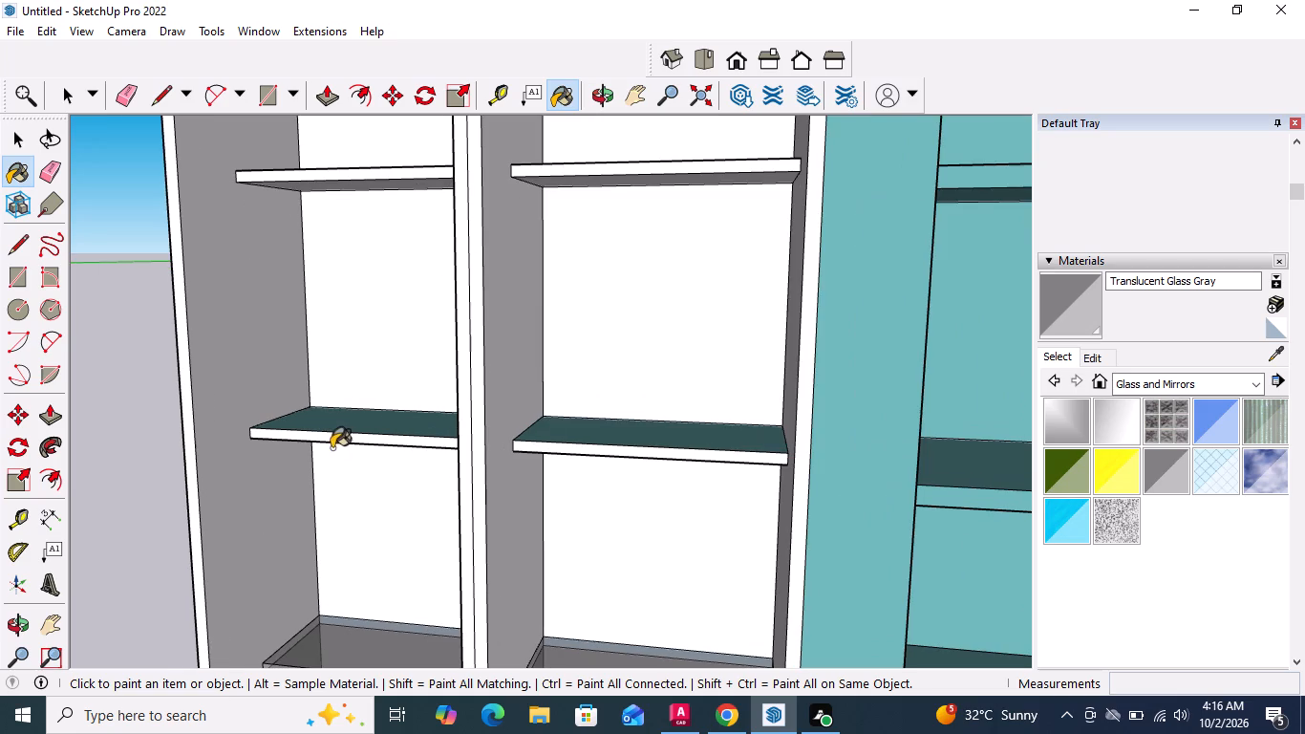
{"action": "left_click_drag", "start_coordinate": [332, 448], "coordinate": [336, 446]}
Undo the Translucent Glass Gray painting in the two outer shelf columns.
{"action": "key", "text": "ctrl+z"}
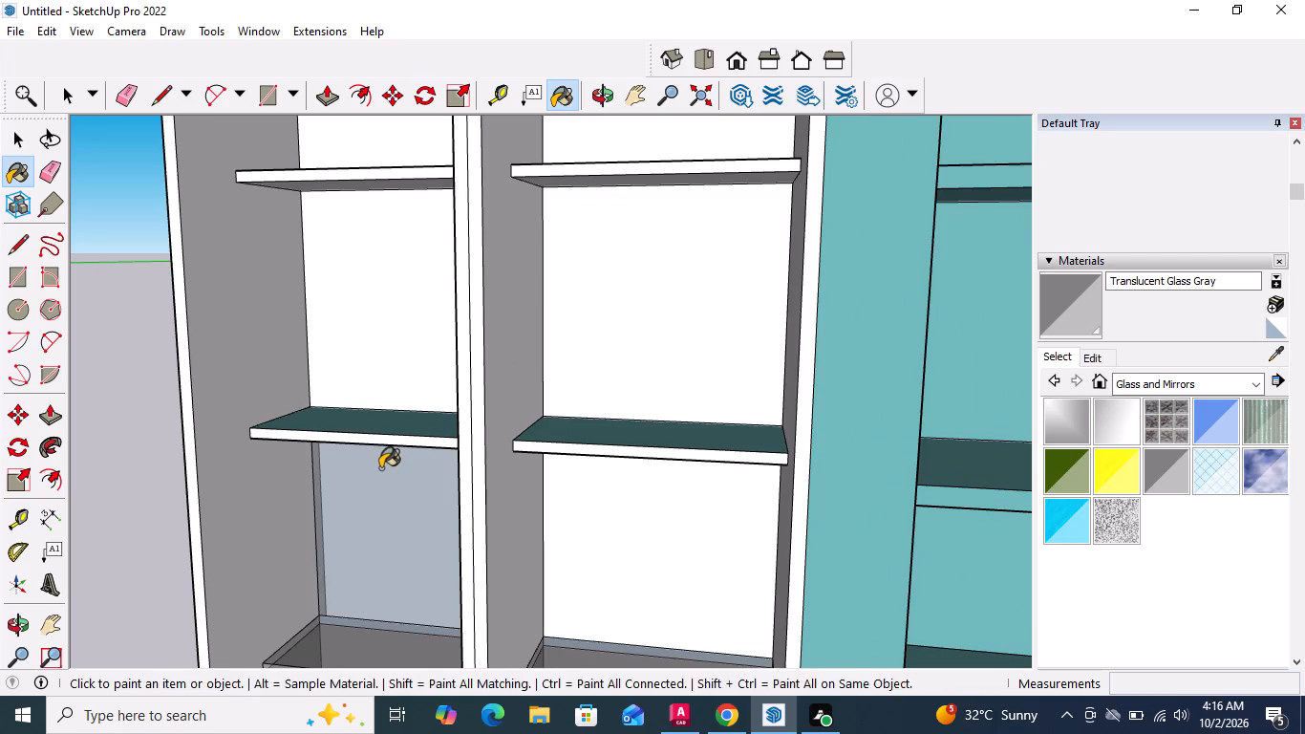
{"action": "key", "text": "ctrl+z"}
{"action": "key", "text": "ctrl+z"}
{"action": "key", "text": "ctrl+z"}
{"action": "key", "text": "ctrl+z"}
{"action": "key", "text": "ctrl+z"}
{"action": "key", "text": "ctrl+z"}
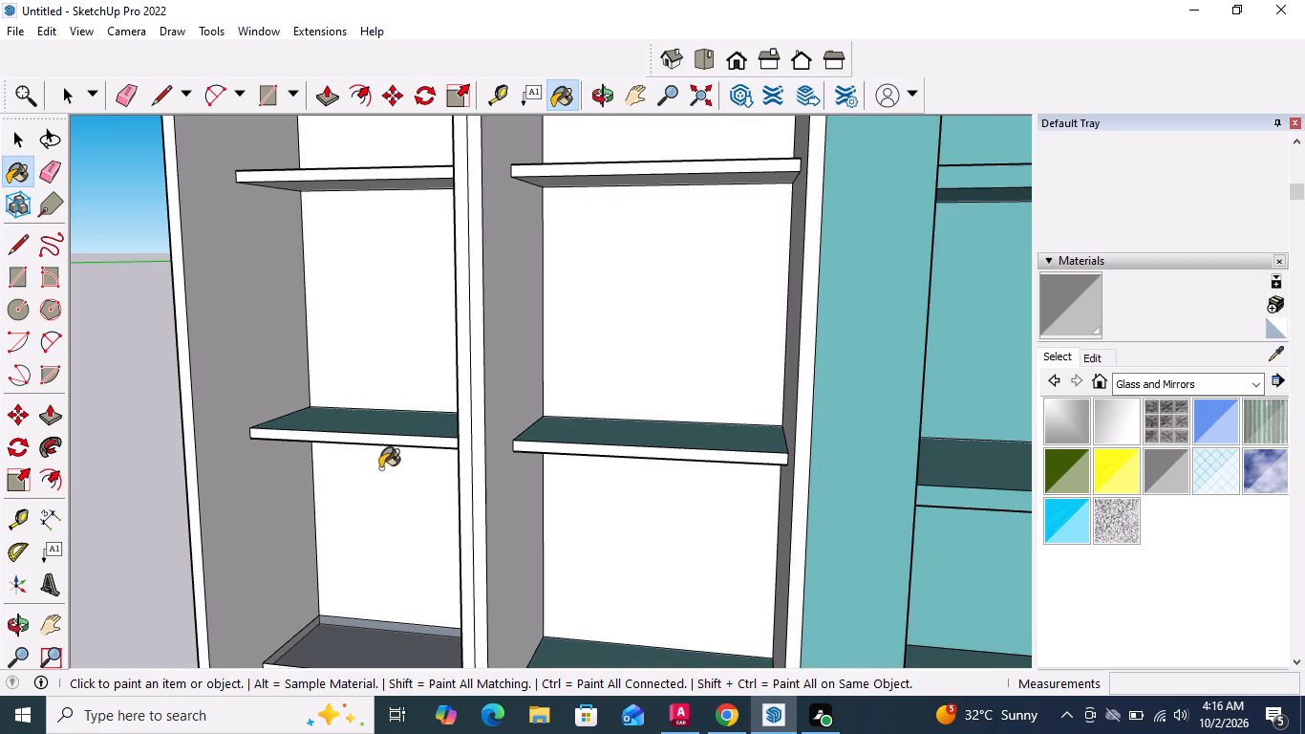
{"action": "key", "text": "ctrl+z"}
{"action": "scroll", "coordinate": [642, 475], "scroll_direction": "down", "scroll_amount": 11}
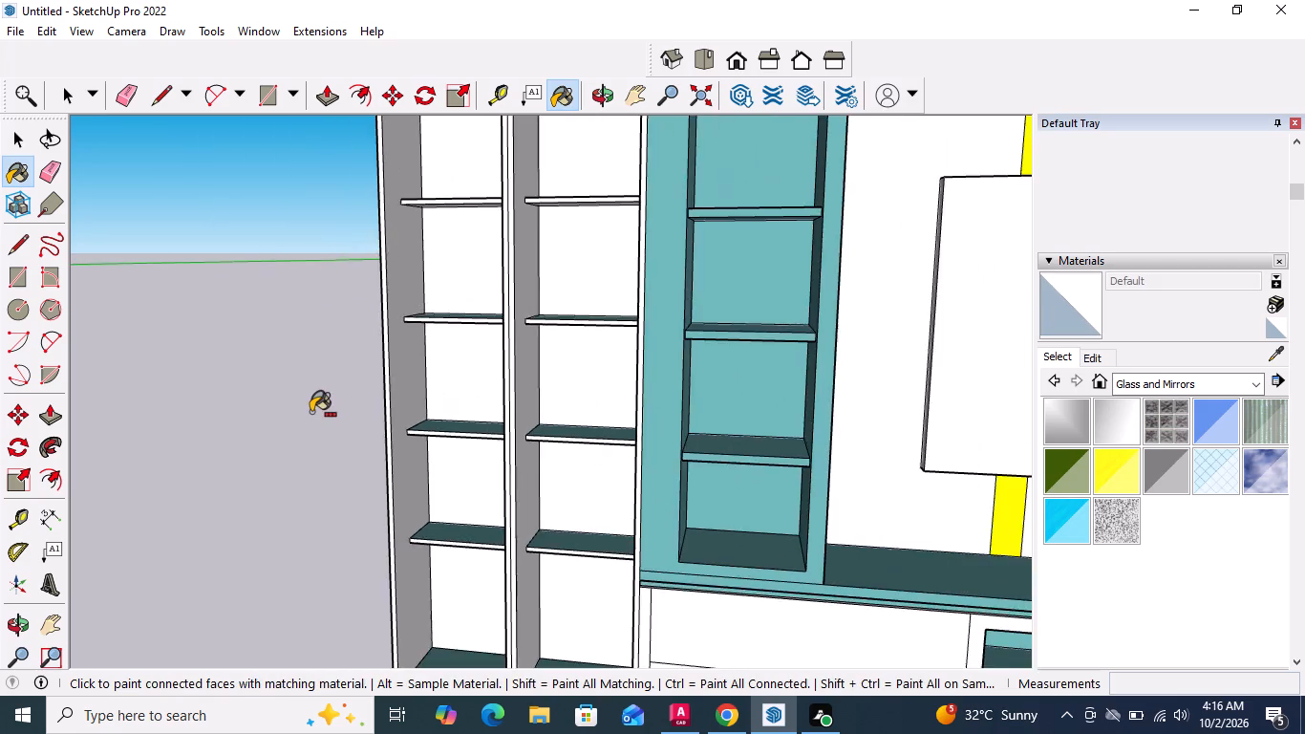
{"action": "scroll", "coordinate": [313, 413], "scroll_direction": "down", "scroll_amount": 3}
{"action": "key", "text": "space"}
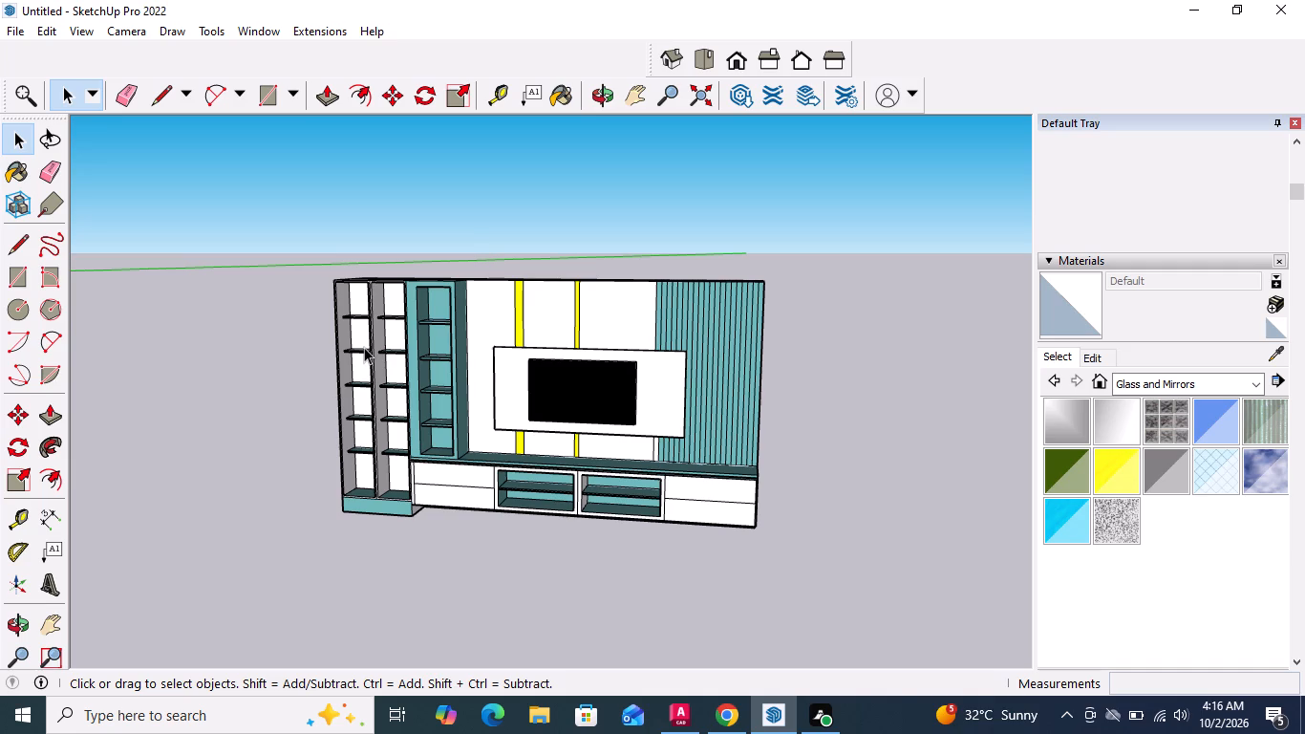
Draw a rectangle about 23' 2 1/2" by 7' 8 5/16" across the front openings of the two outer shelf columns.
{"action": "scroll", "coordinate": [339, 273], "scroll_direction": "up", "scroll_amount": 4}
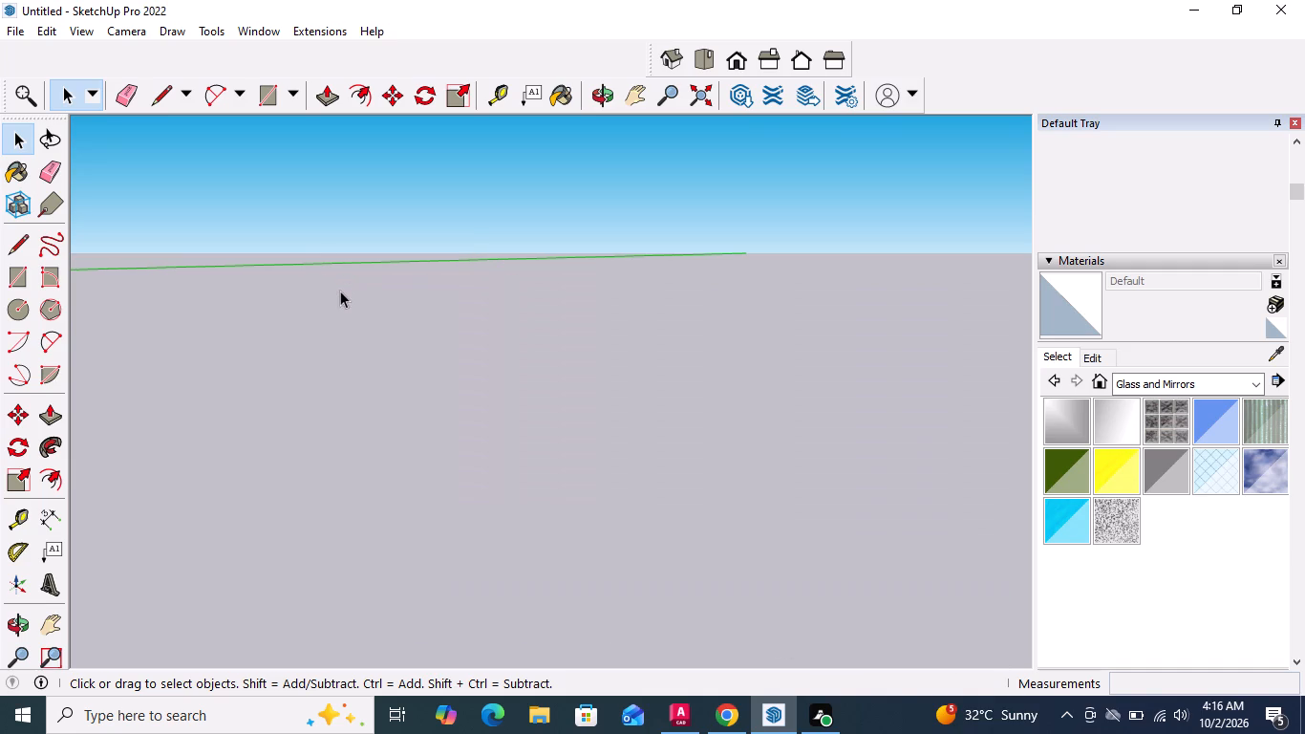
{"action": "scroll", "coordinate": [334, 248], "scroll_direction": "down", "scroll_amount": 2}
{"action": "left_click", "coordinate": [20, 278]}
{"action": "scroll", "coordinate": [596, 286], "scroll_direction": "down", "scroll_amount": 5}
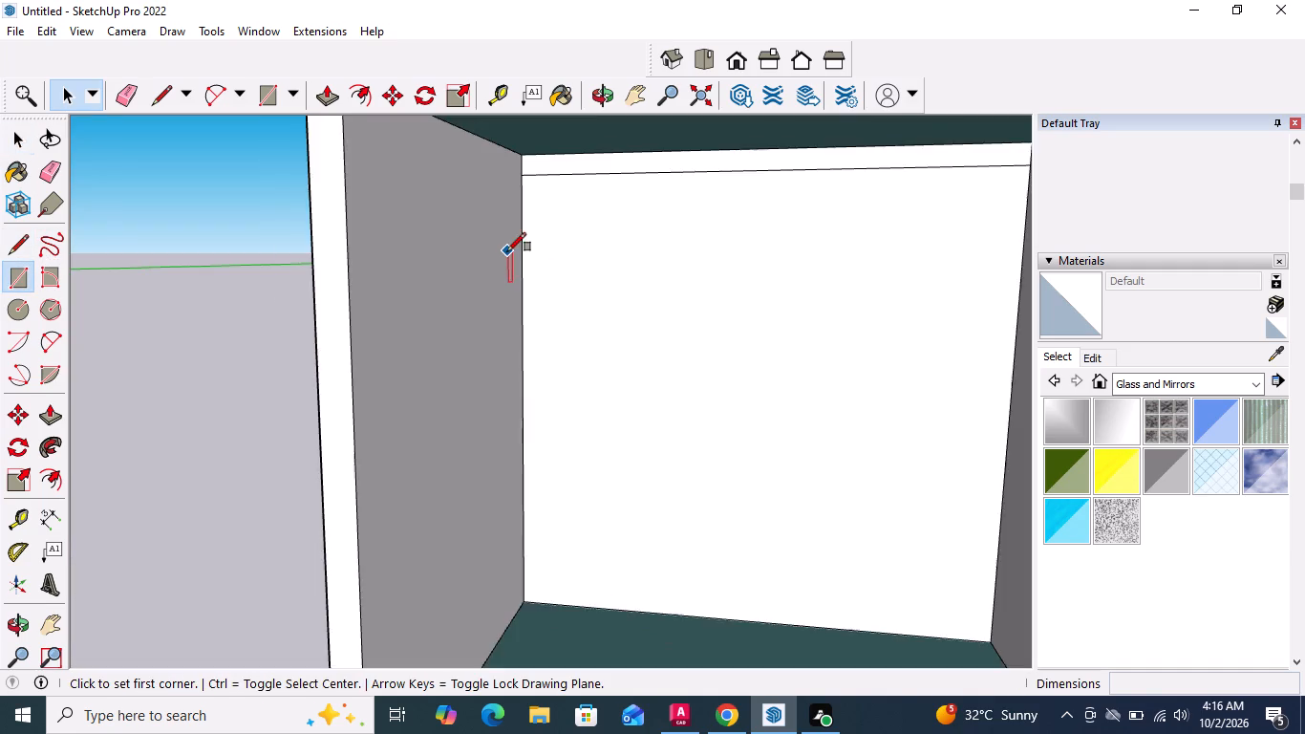
{"action": "scroll", "coordinate": [503, 249], "scroll_direction": "down", "scroll_amount": 5}
{"action": "left_click_drag", "start_coordinate": [426, 162], "coordinate": [450, 175]}
{"action": "scroll", "coordinate": [541, 217], "scroll_direction": "down", "scroll_amount": 2}
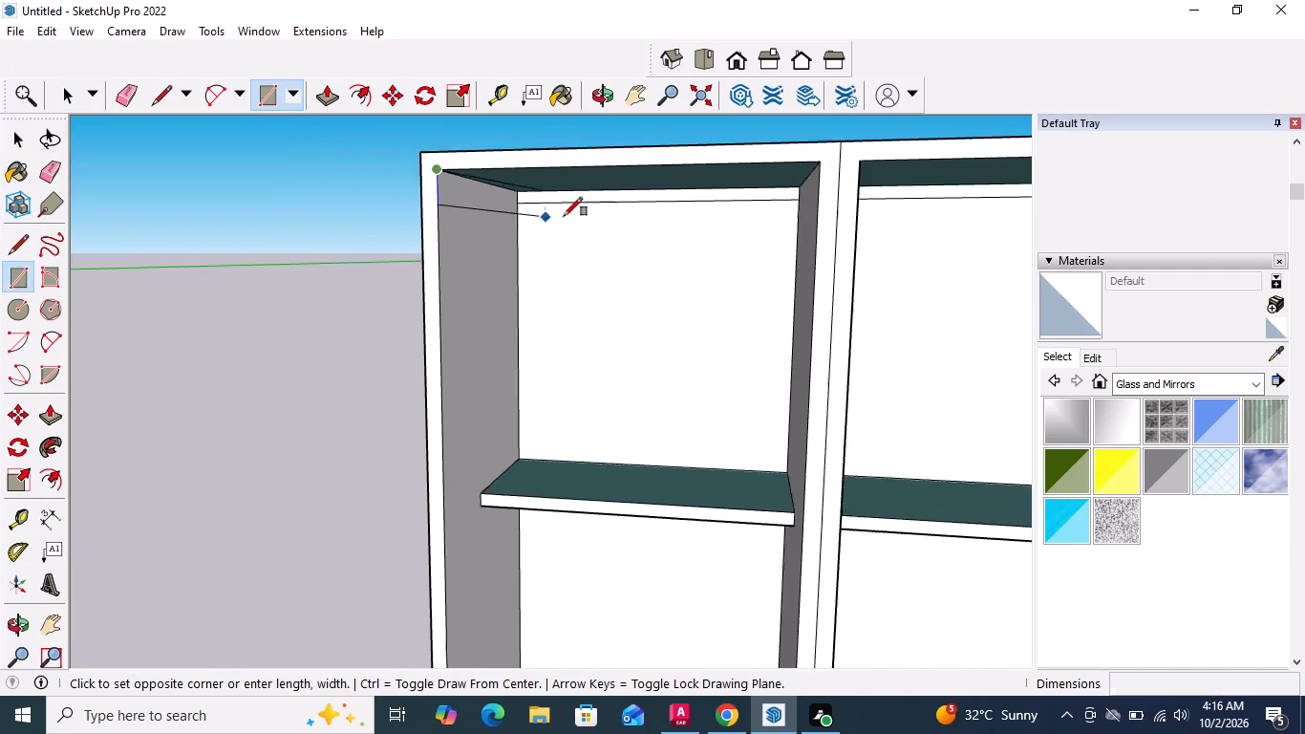
{"action": "scroll", "coordinate": [564, 216], "scroll_direction": "down", "scroll_amount": 20}
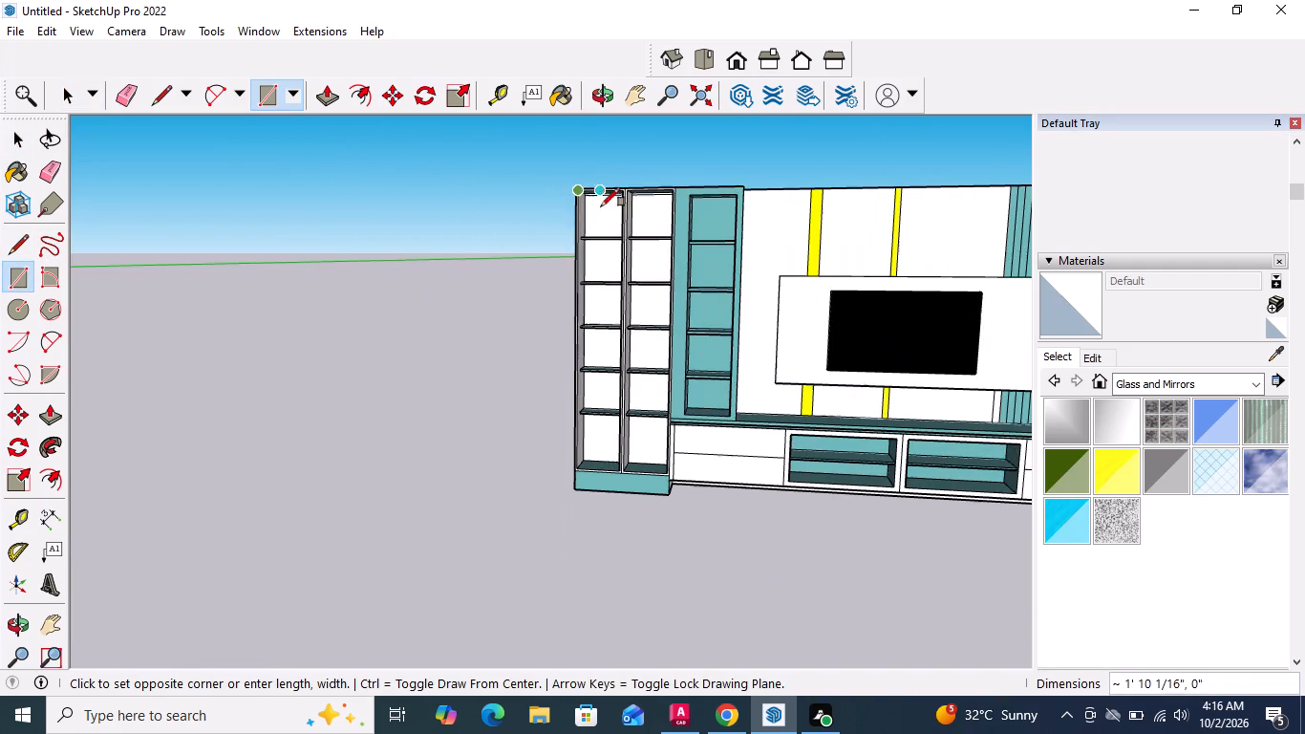
{"action": "scroll", "coordinate": [649, 439], "scroll_direction": "up", "scroll_amount": 14}
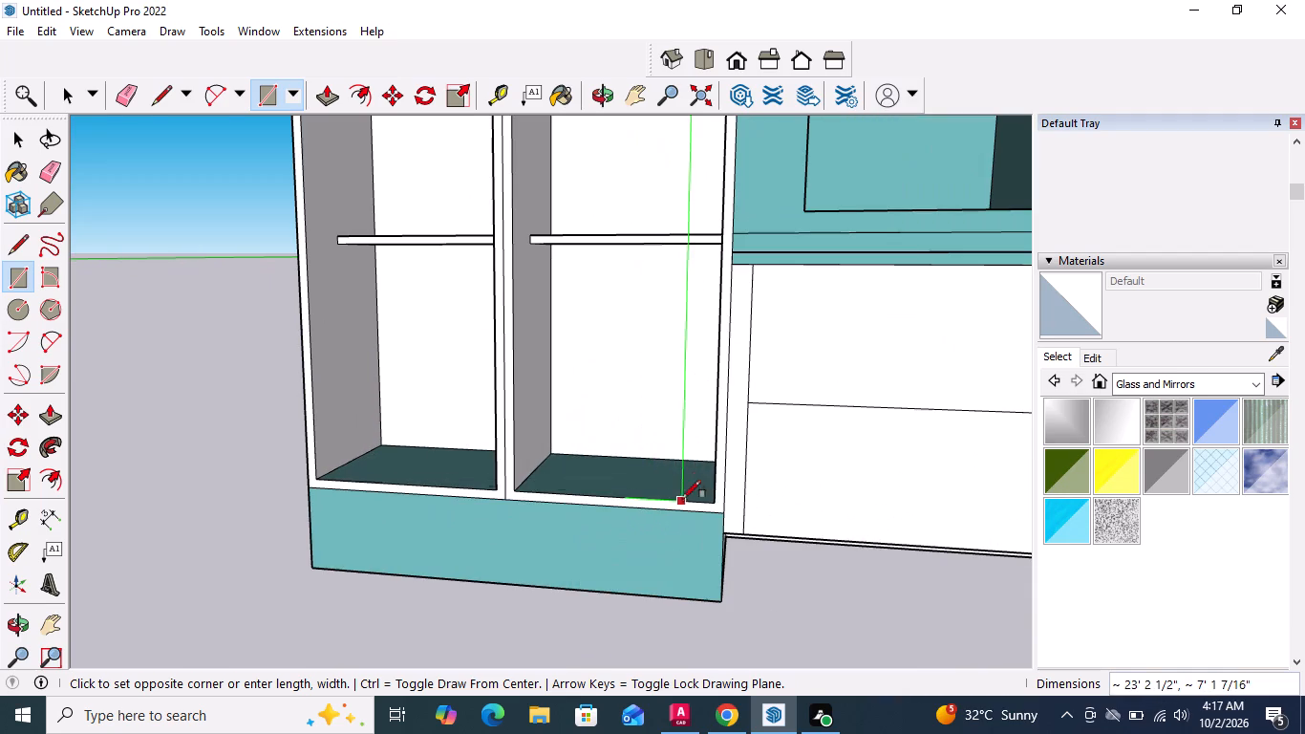
{"action": "left_click", "coordinate": [711, 506]}
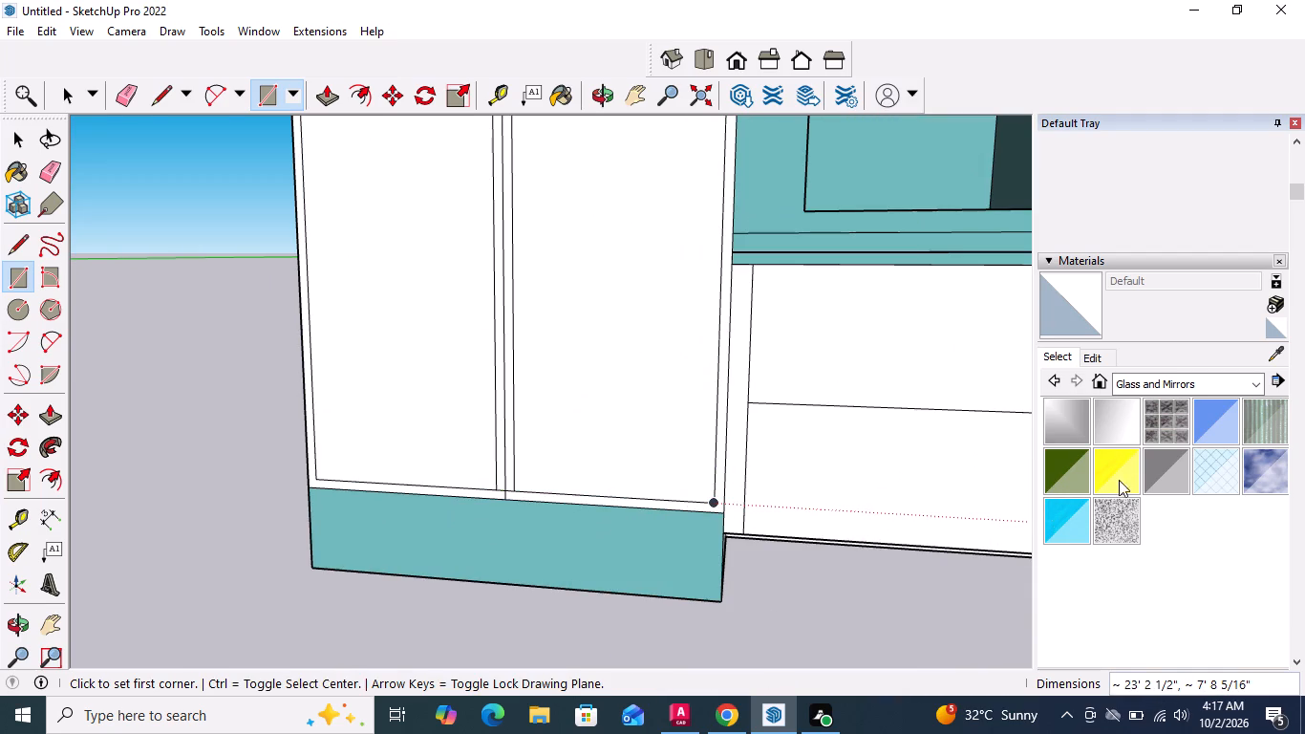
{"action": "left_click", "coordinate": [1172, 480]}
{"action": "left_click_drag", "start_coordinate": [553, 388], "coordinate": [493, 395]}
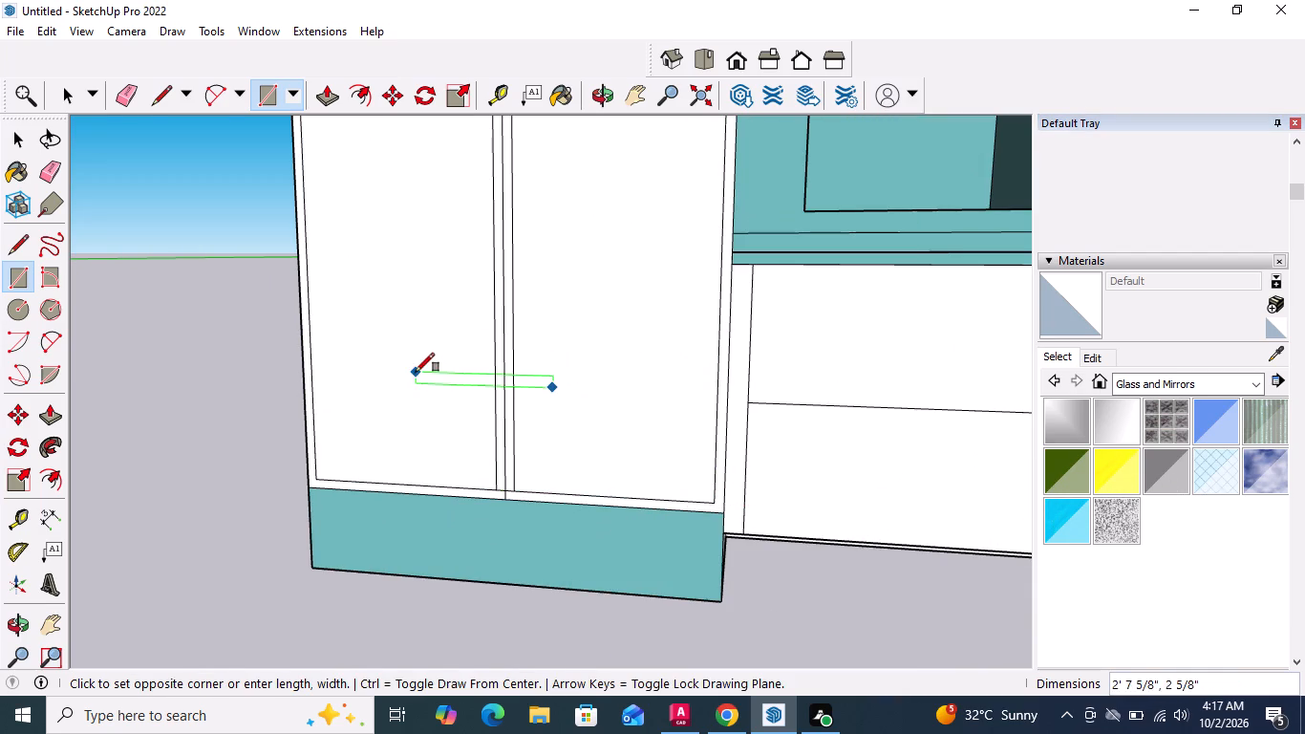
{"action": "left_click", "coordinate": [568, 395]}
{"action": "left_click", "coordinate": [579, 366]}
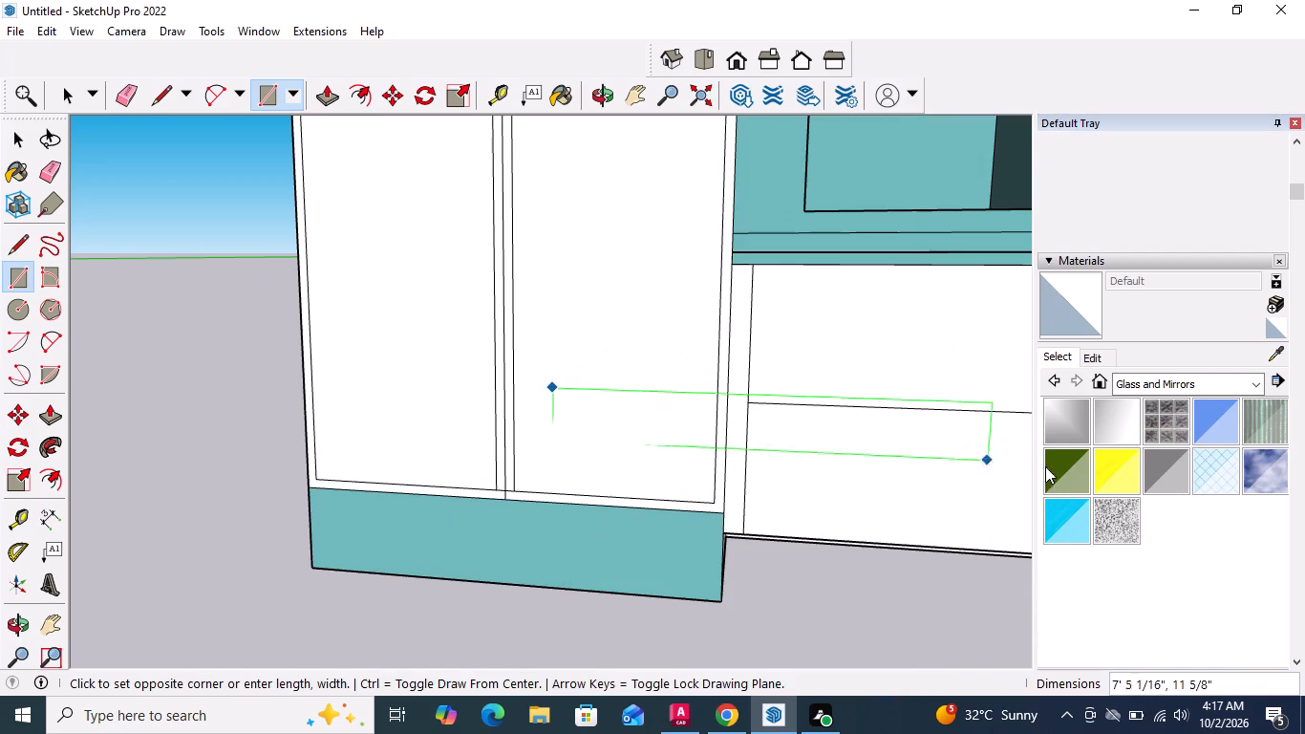
Paint the two new front panes over the outer shelf columns with Translucent Glass Gray.
{"action": "left_click", "coordinate": [1176, 473]}
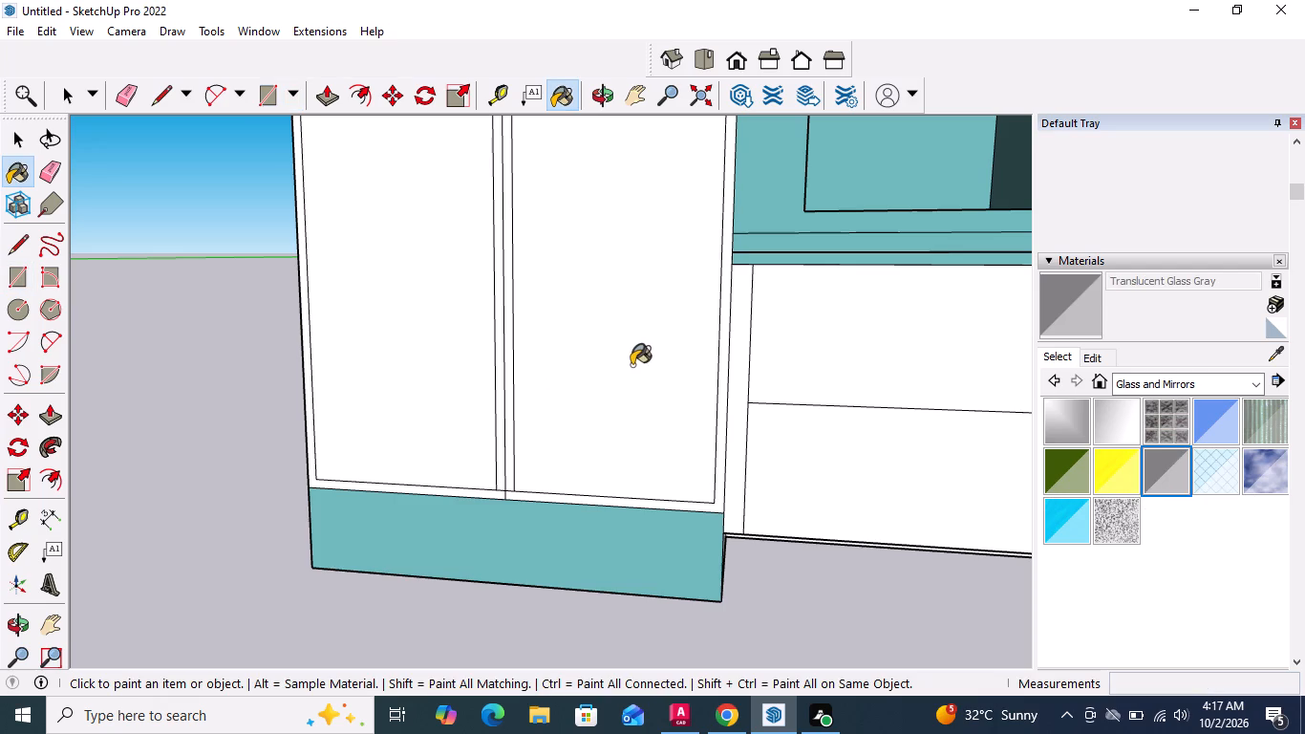
{"action": "left_click", "coordinate": [631, 365]}
{"action": "left_click", "coordinate": [386, 342]}
{"action": "scroll", "coordinate": [468, 474], "scroll_direction": "down", "scroll_amount": 5}
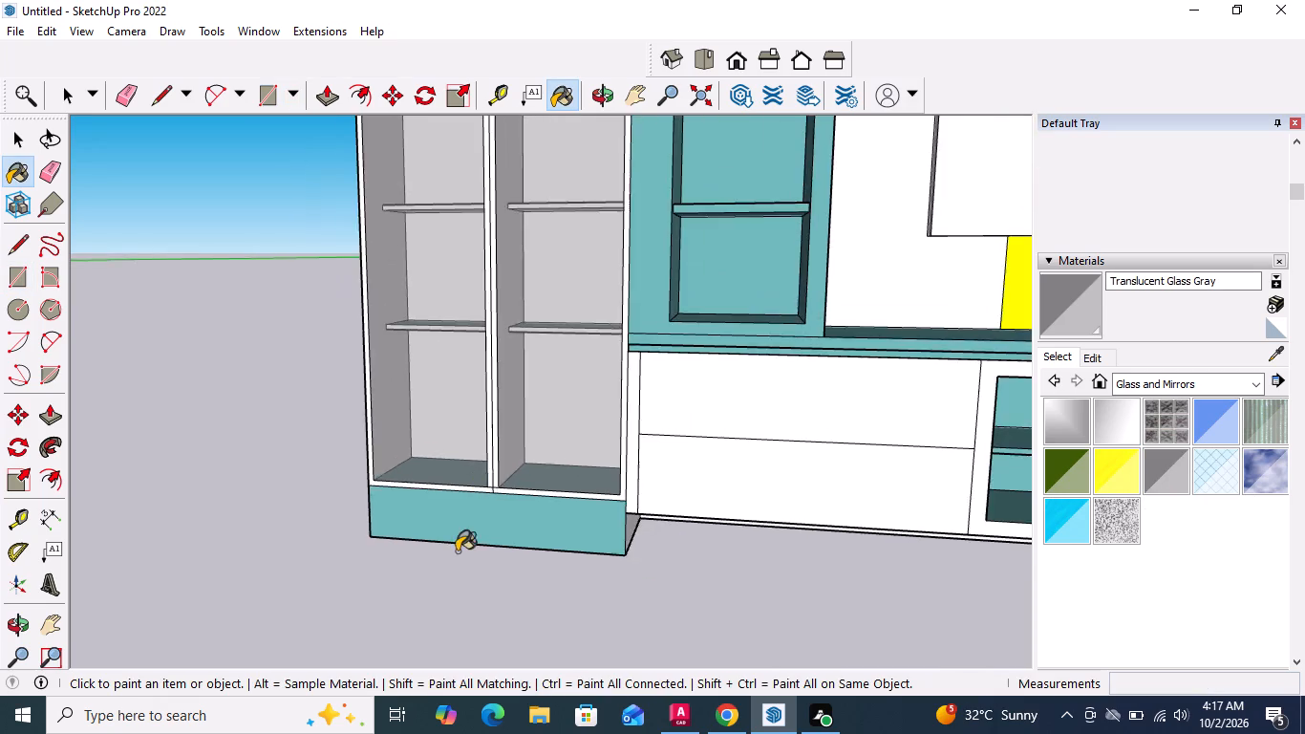
{"action": "scroll", "coordinate": [457, 561], "scroll_direction": "down", "scroll_amount": 9}
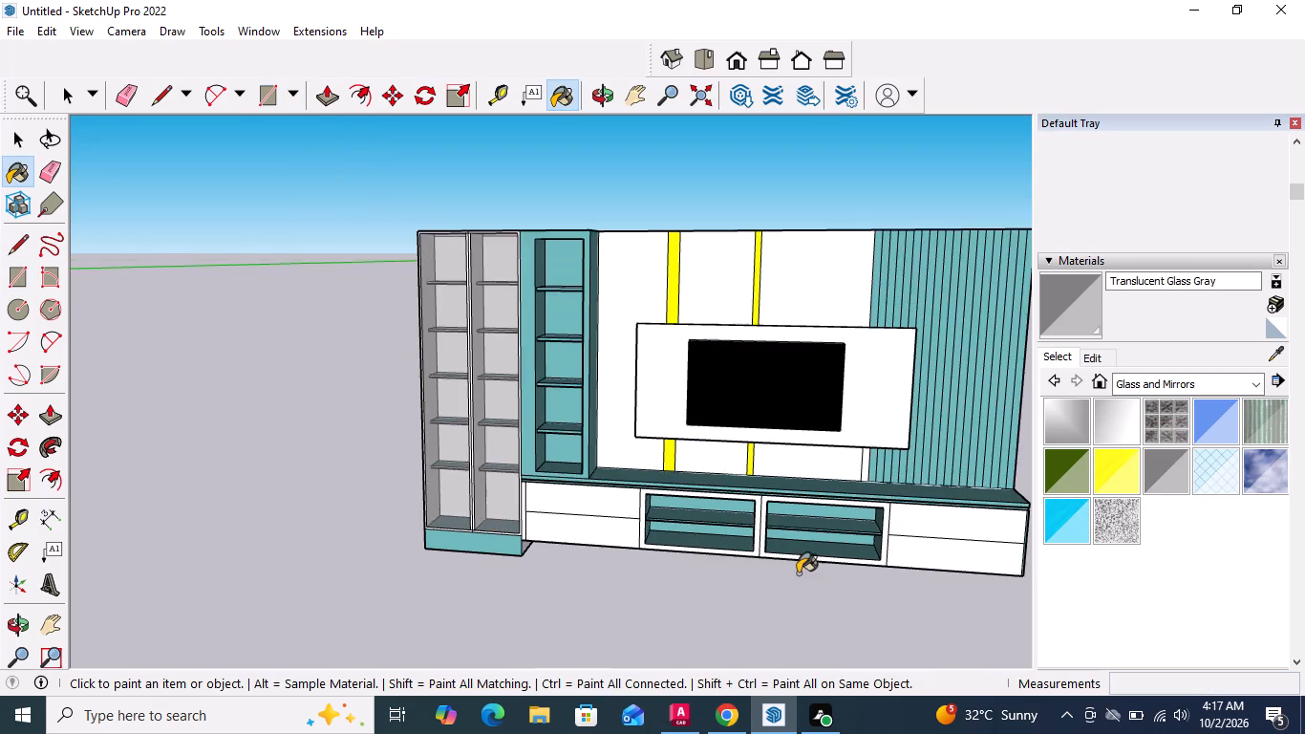
{"action": "scroll", "coordinate": [809, 566], "scroll_direction": "up", "scroll_amount": 3}
{"action": "key", "text": "space"}
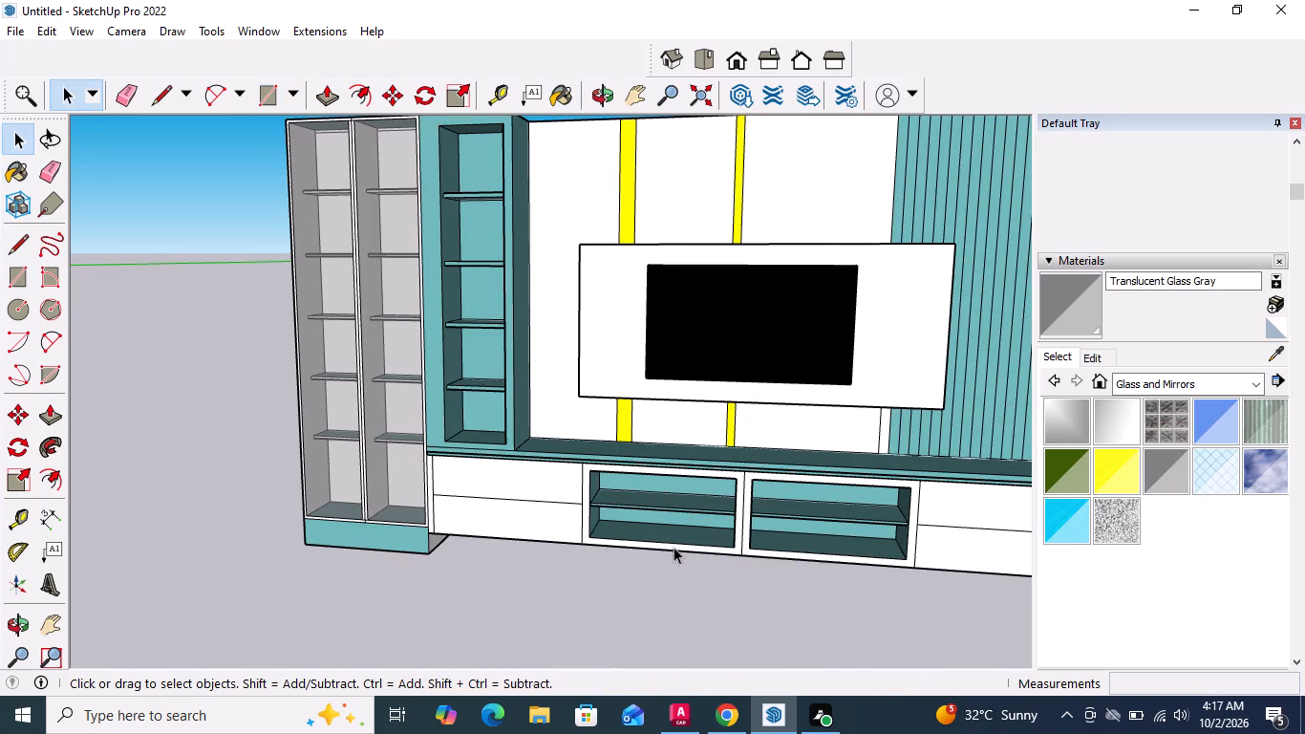
Draw rectangles about 8' 13/16" by 3' 10 11/16" across the front openings of the two open base cabinet compartments.
{"action": "scroll", "coordinate": [868, 587], "scroll_direction": "up", "scroll_amount": 5}
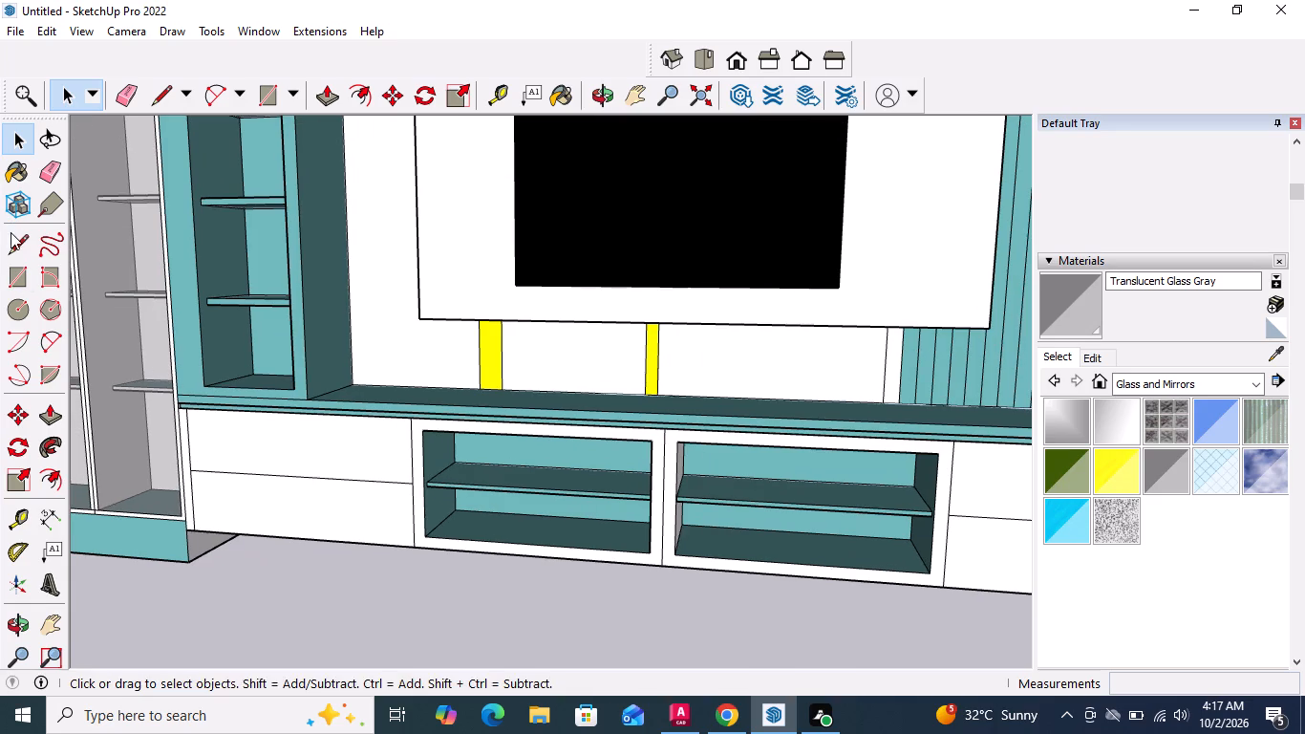
{"action": "left_click", "coordinate": [17, 271]}
{"action": "scroll", "coordinate": [530, 462], "scroll_direction": "up", "scroll_amount": 3}
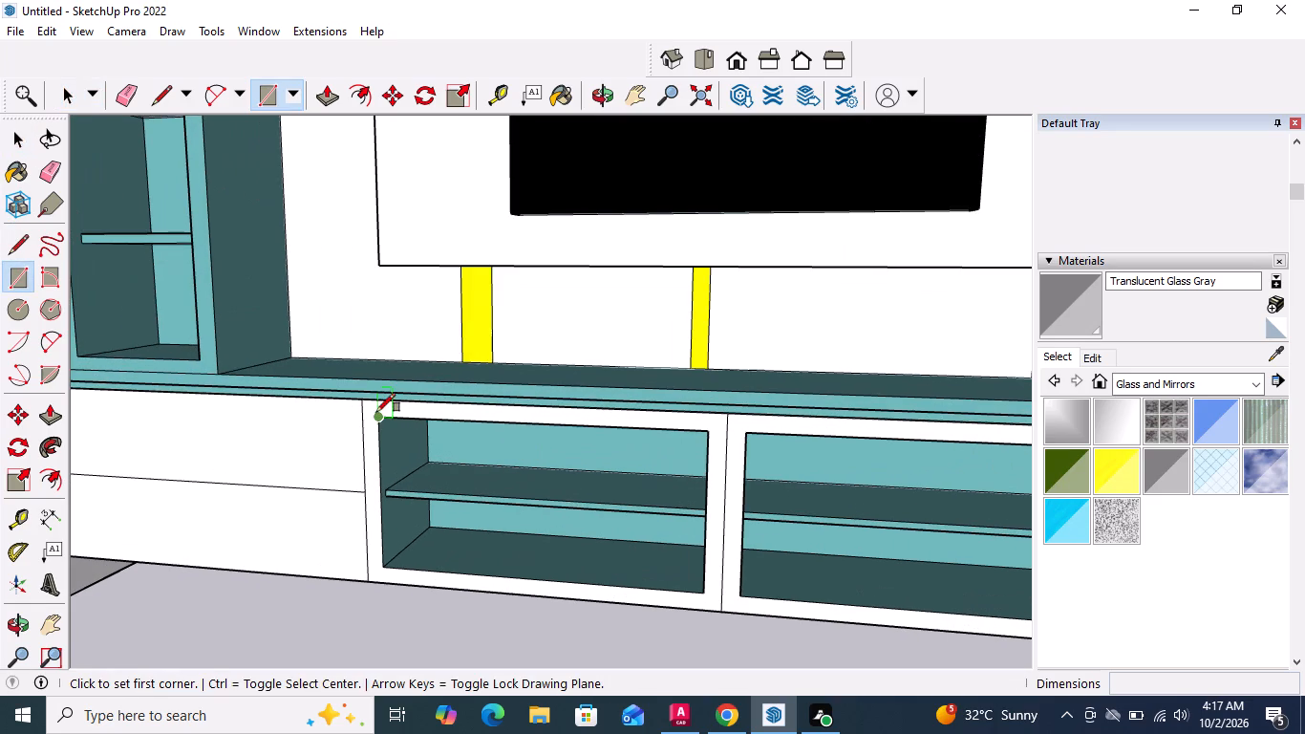
{"action": "left_click_drag", "start_coordinate": [376, 413], "coordinate": [386, 424]}
{"action": "left_click", "coordinate": [706, 593]}
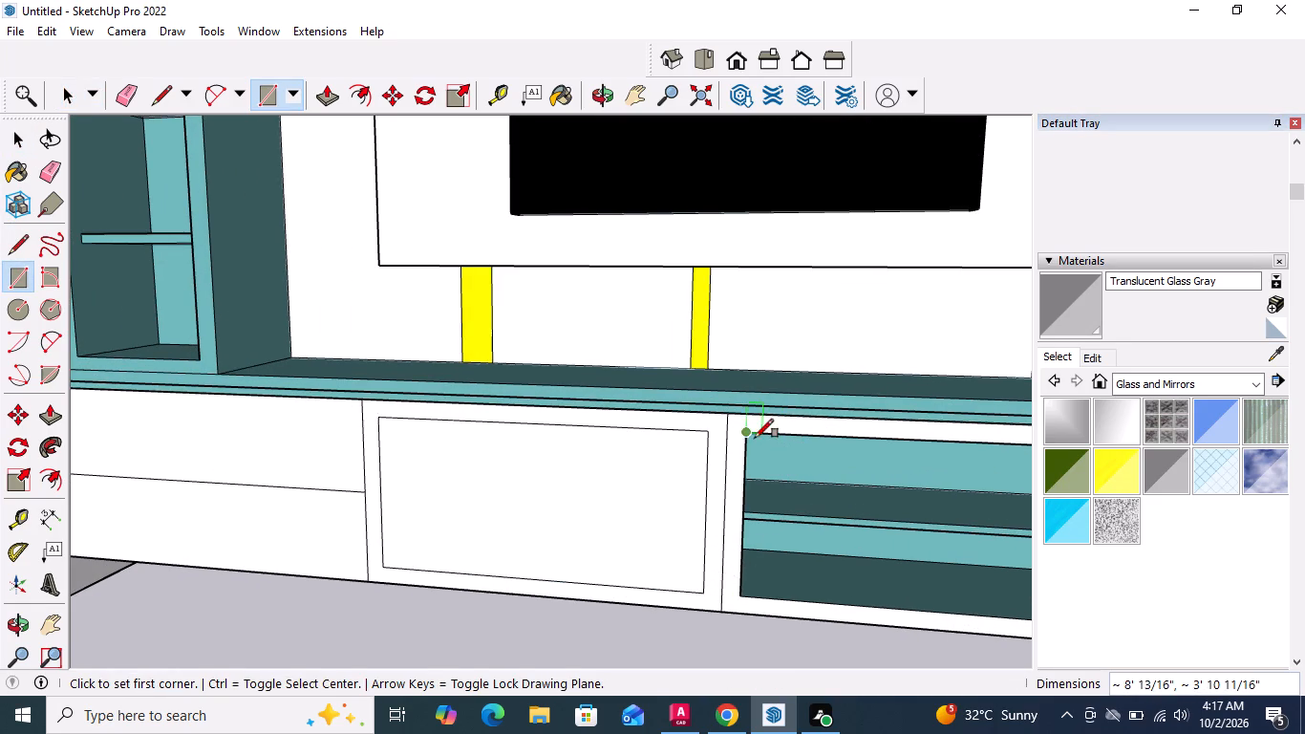
{"action": "left_click", "coordinate": [744, 433]}
{"action": "scroll", "coordinate": [611, 468], "scroll_direction": "down", "scroll_amount": 4}
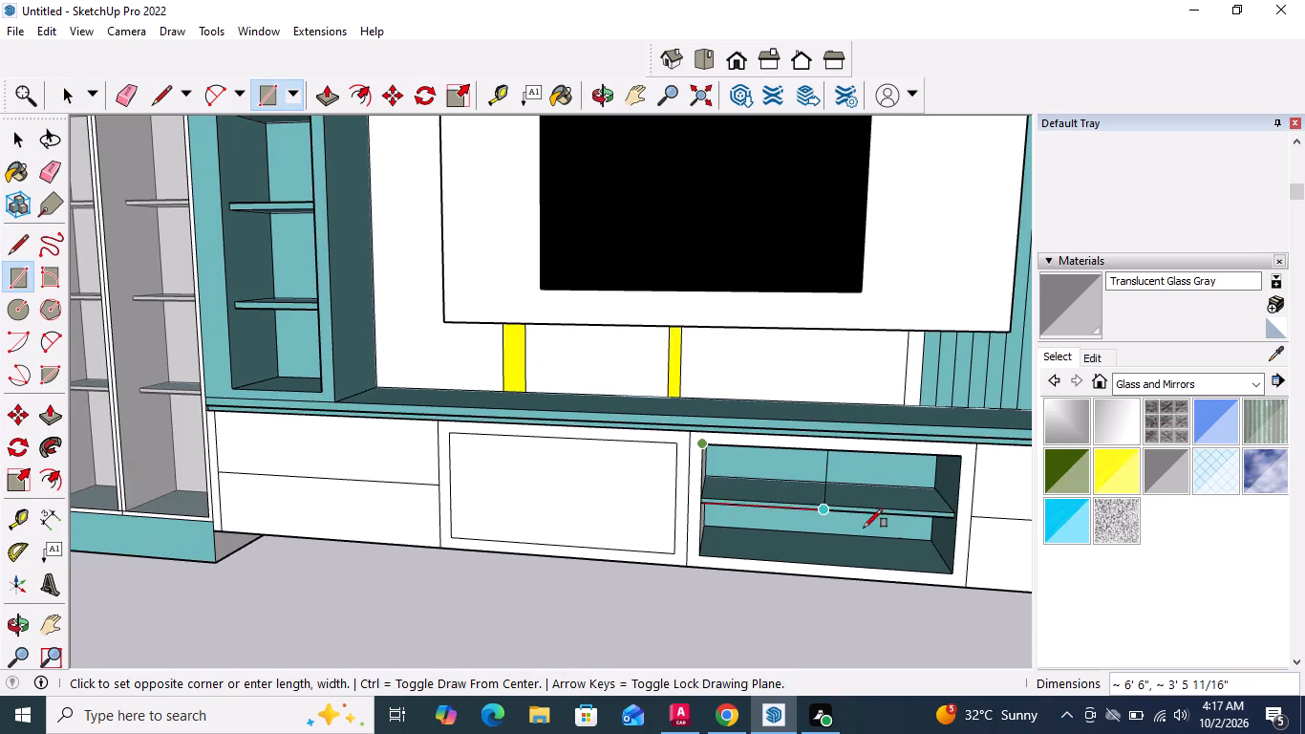
{"action": "left_click", "coordinate": [951, 573]}
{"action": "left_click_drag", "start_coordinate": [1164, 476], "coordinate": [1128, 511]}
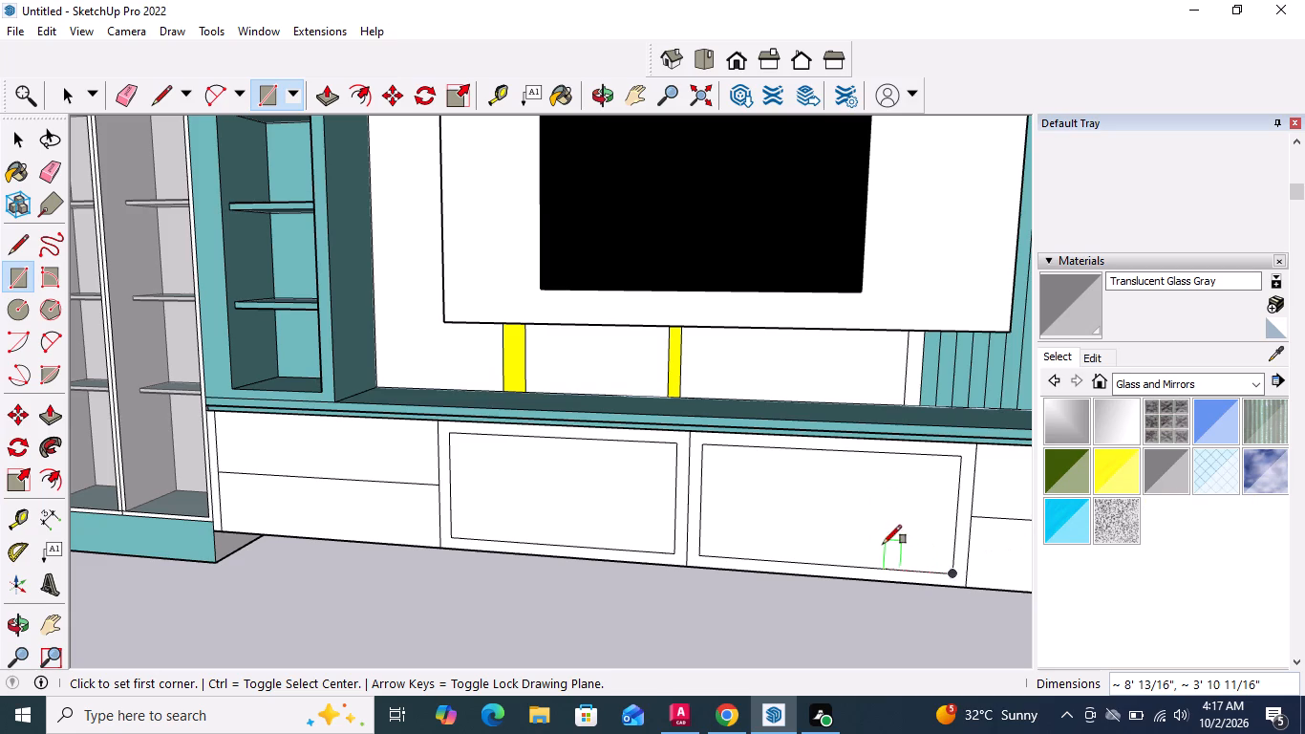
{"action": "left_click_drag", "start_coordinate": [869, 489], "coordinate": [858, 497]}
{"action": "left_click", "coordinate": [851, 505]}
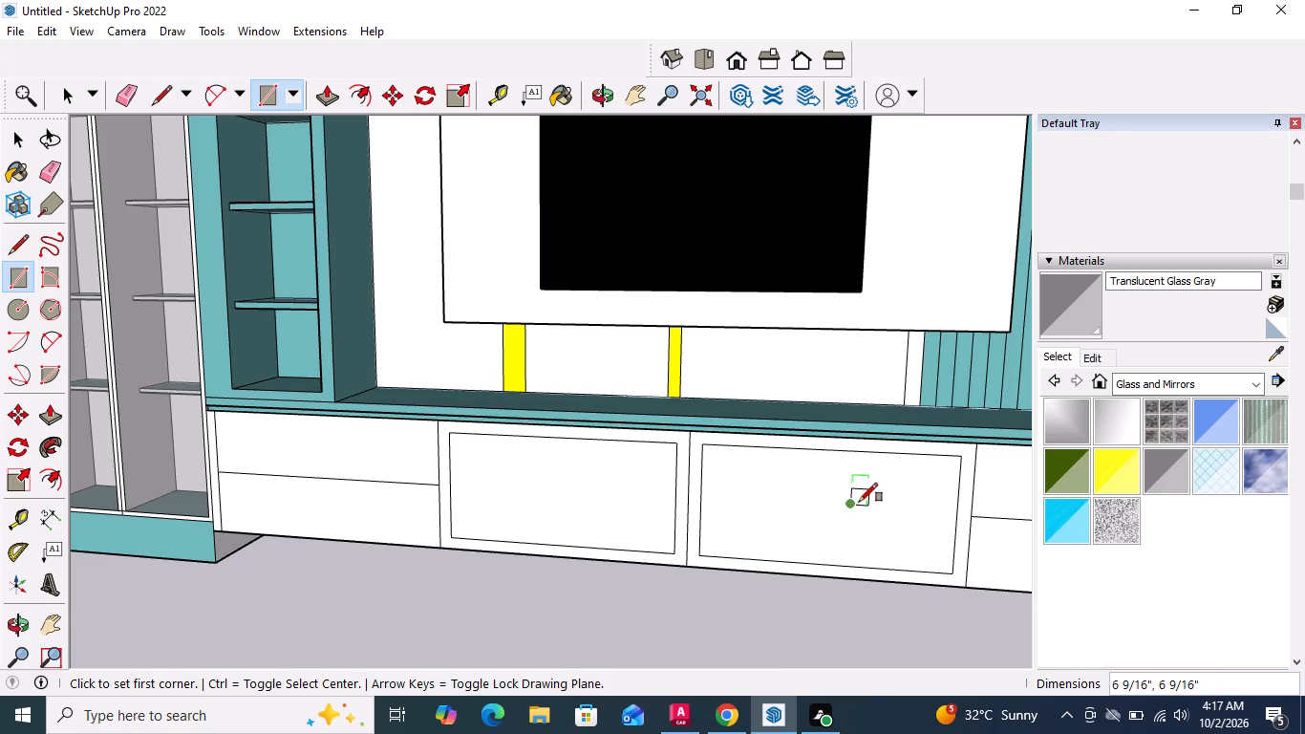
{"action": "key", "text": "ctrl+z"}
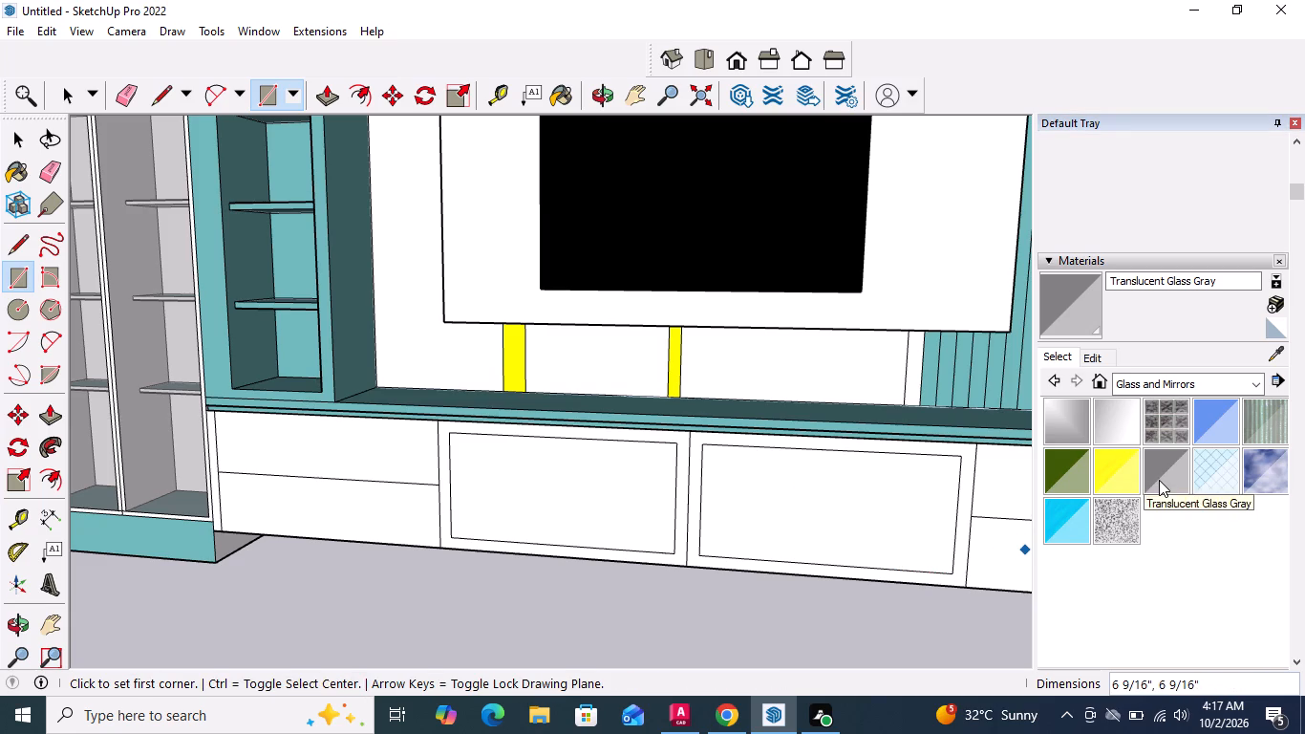
Paint the two front panes over the open base cabinet compartments with Translucent Glass Gray.
{"action": "left_click", "coordinate": [1159, 480]}
{"action": "left_click_drag", "start_coordinate": [894, 488], "coordinate": [866, 494]}
{"action": "left_click", "coordinate": [602, 464]}
{"action": "scroll", "coordinate": [626, 554], "scroll_direction": "down", "scroll_amount": 2}
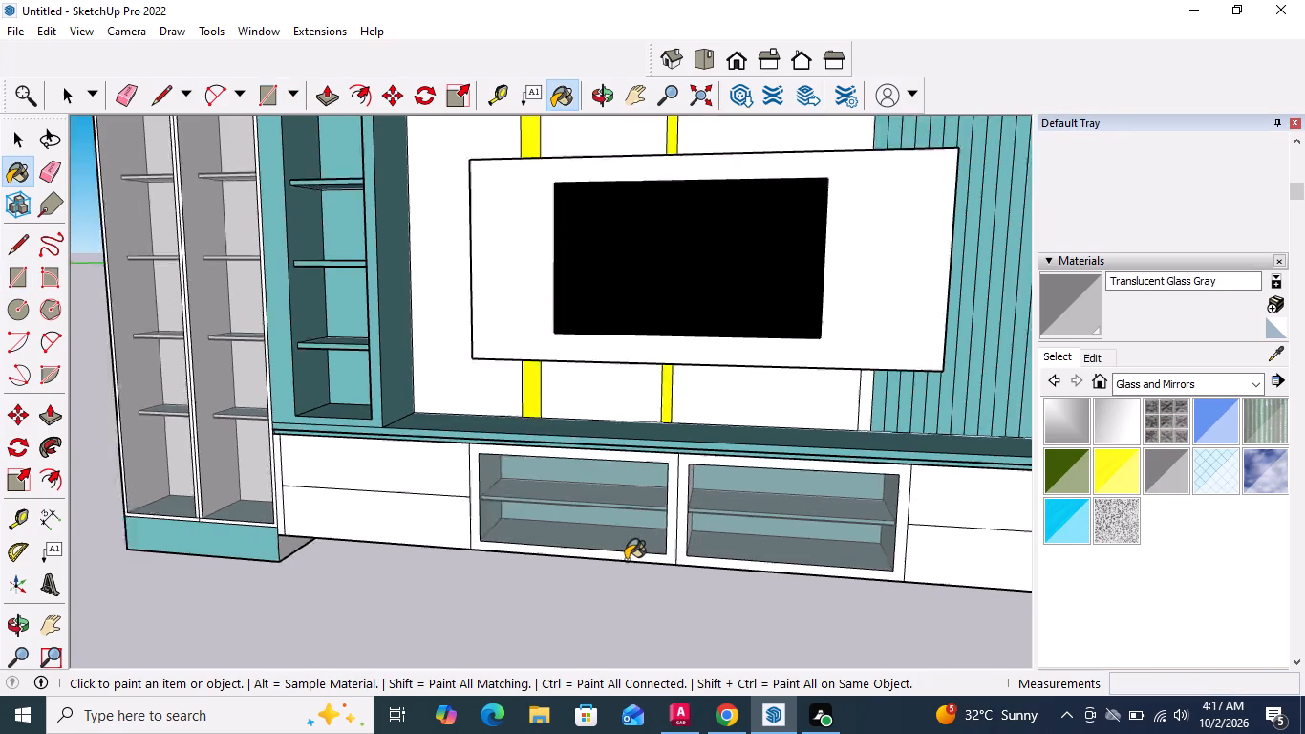
{"action": "scroll", "coordinate": [626, 560], "scroll_direction": "down", "scroll_amount": 3}
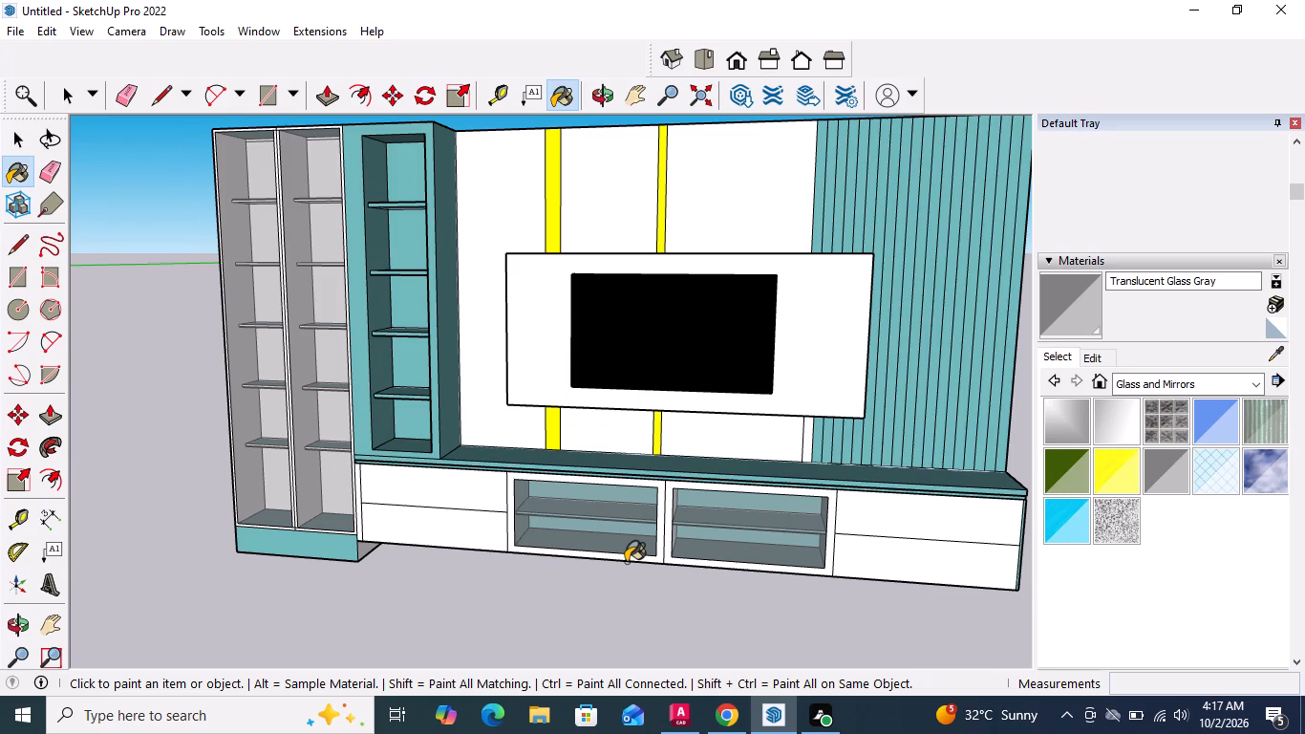
{"action": "scroll", "coordinate": [622, 558], "scroll_direction": "down", "scroll_amount": 3}
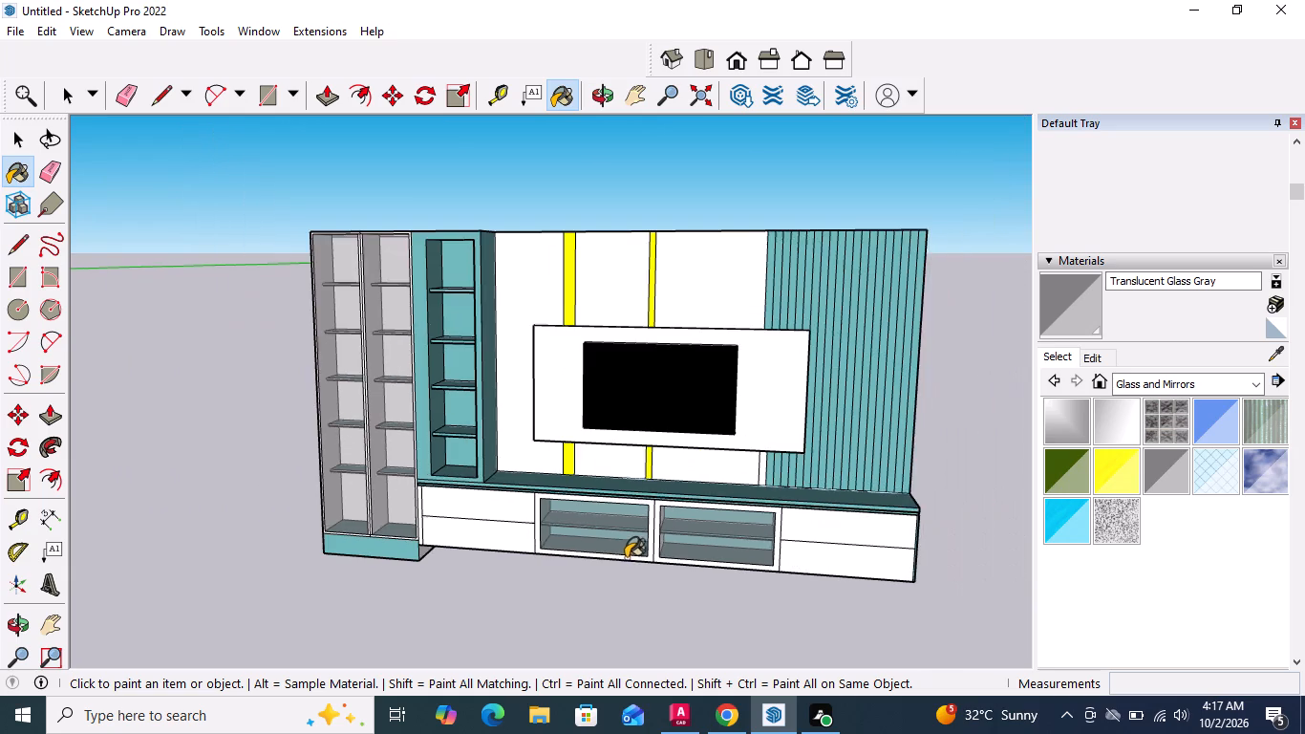
{"action": "scroll", "coordinate": [632, 560], "scroll_direction": "down", "scroll_amount": 3}
{"action": "key", "text": "space"}
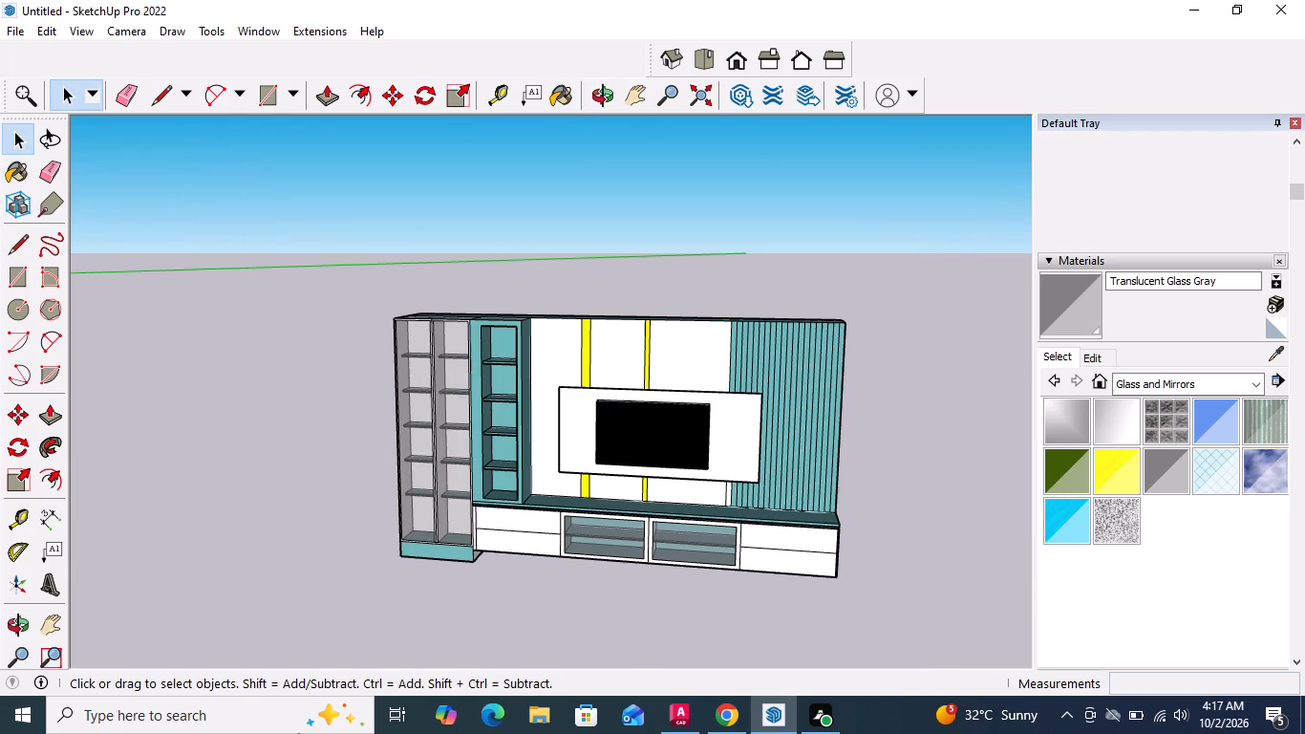
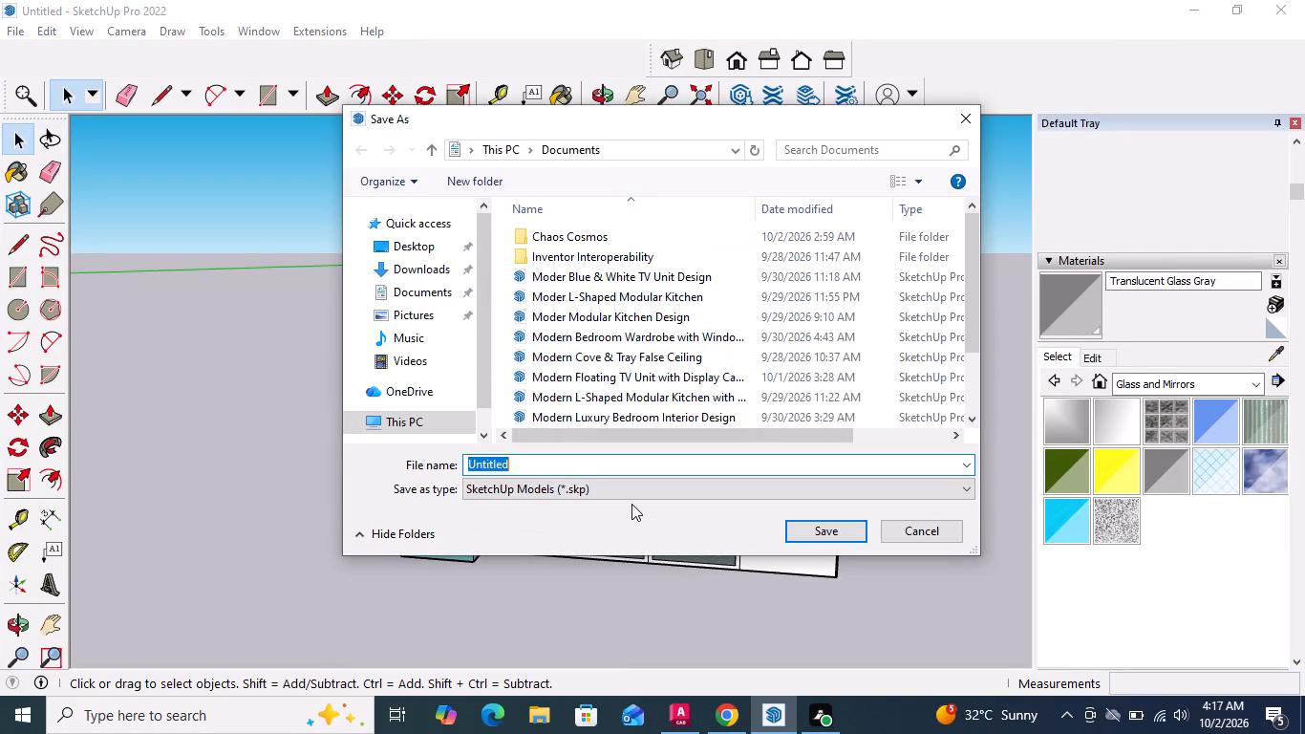
Save the model in the Documents folder as a SketchUp file named "Modern Luxury TV Unit Design".
{"action": "key", "text": "Delete"}
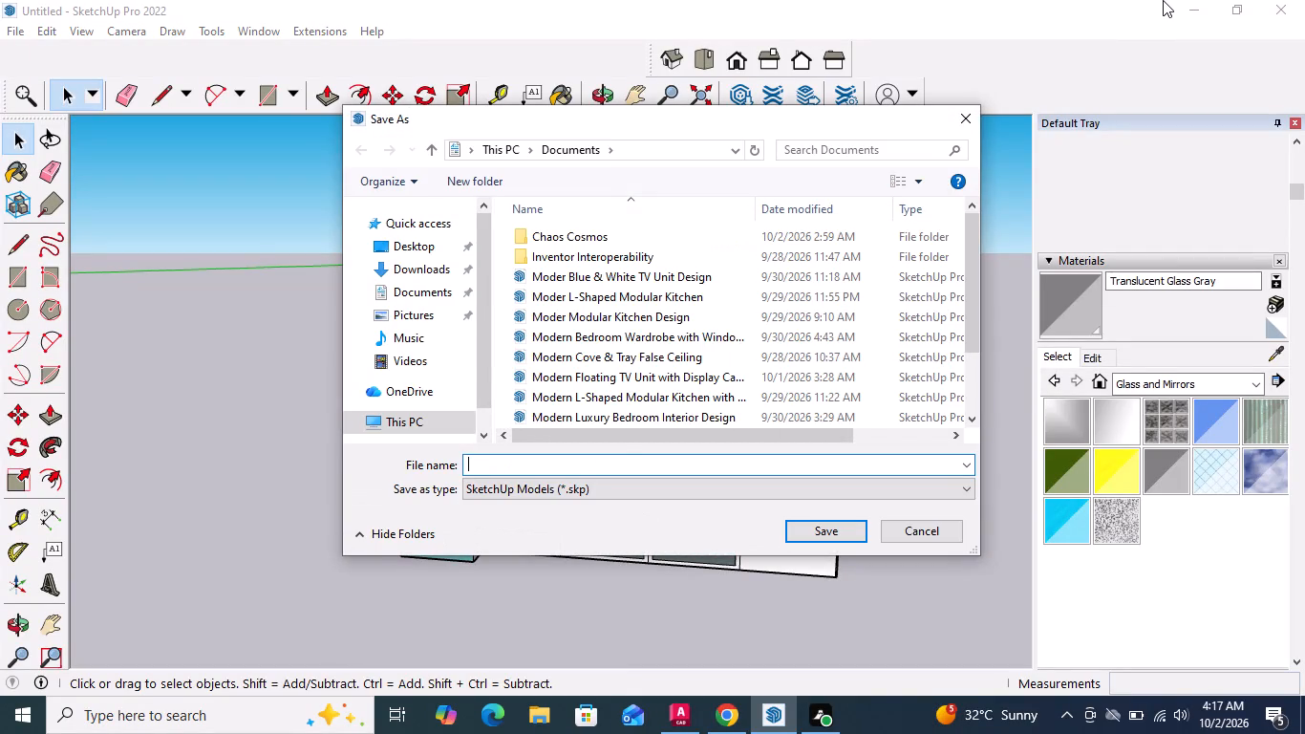
{"action": "key", "text": "ctrl+v"}
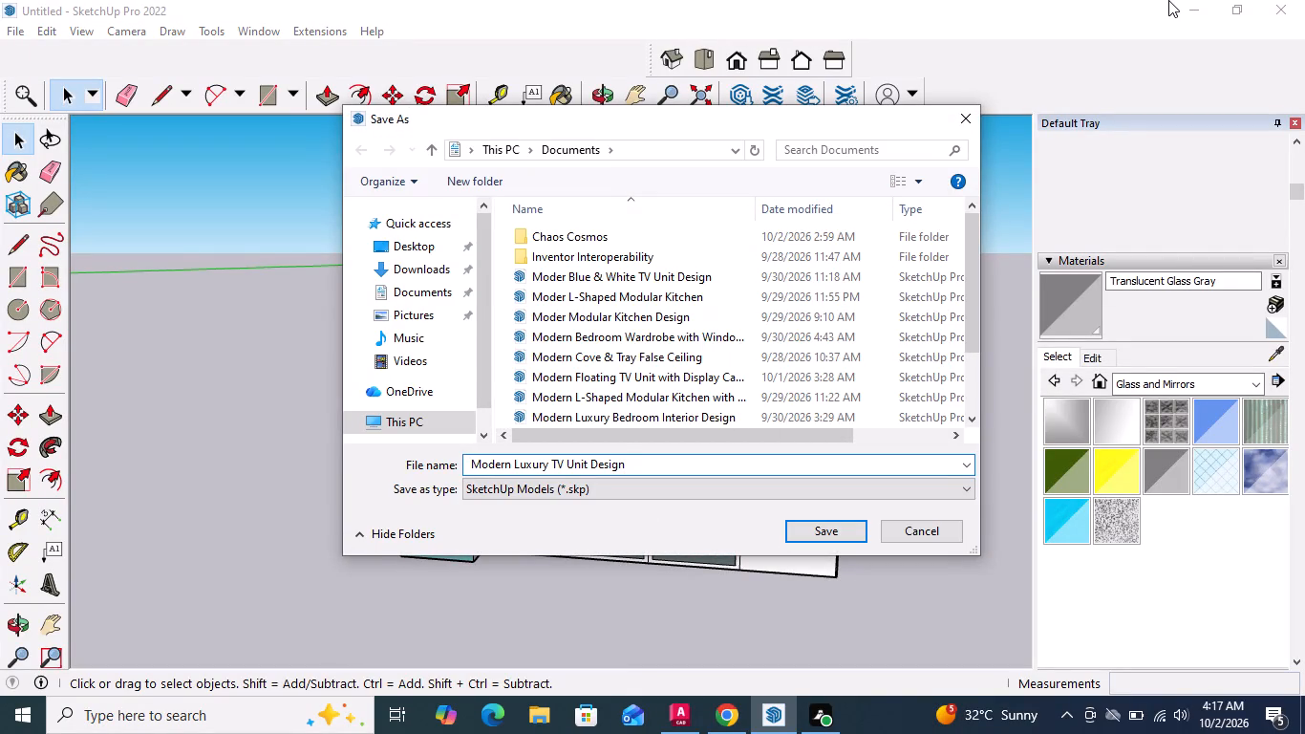
{"action": "left_click", "coordinate": [838, 540]}
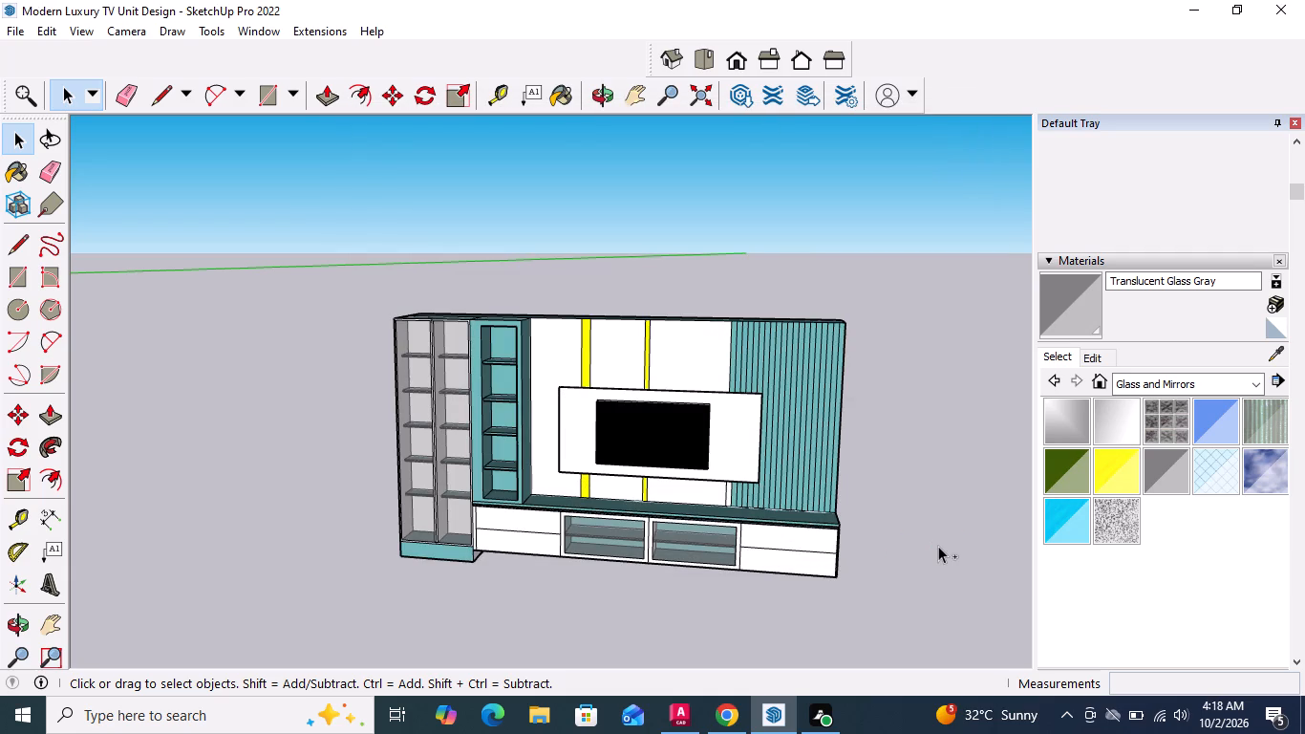
{"action": "key", "text": "ctrl+s"}
{"action": "key", "text": "ctrl+s"}
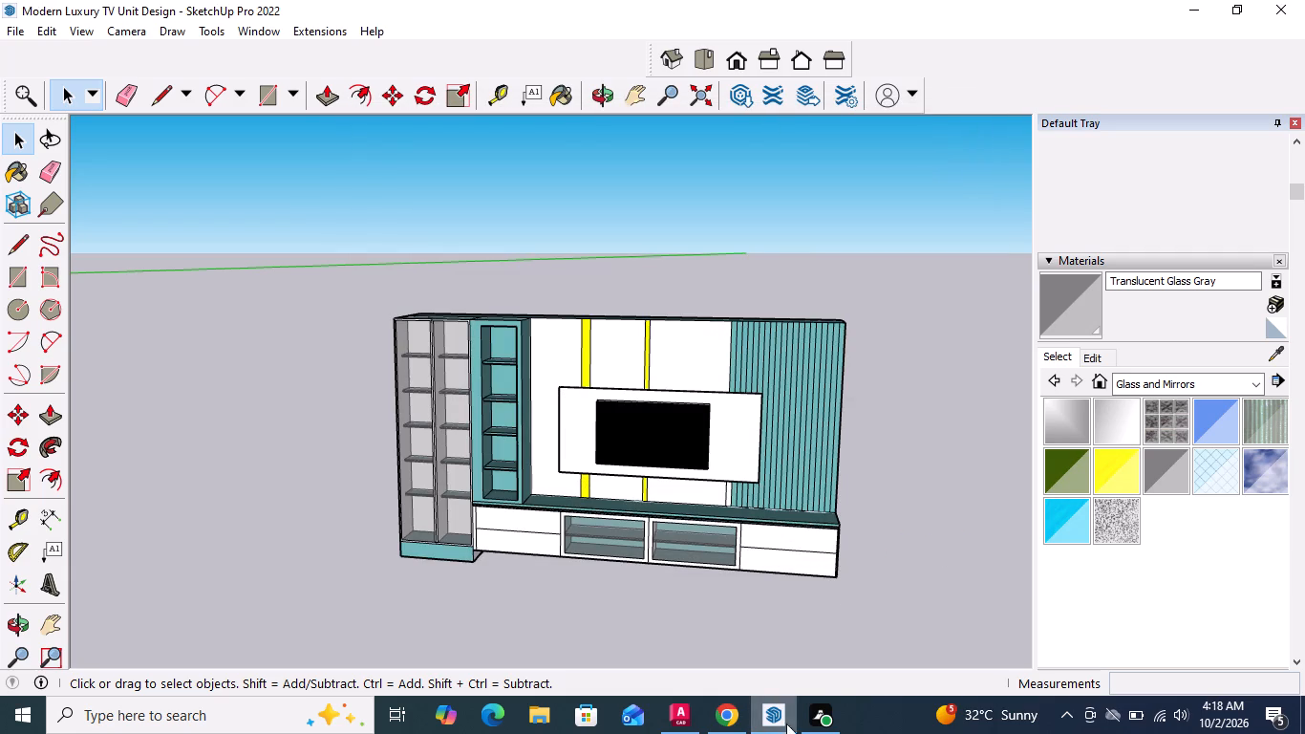